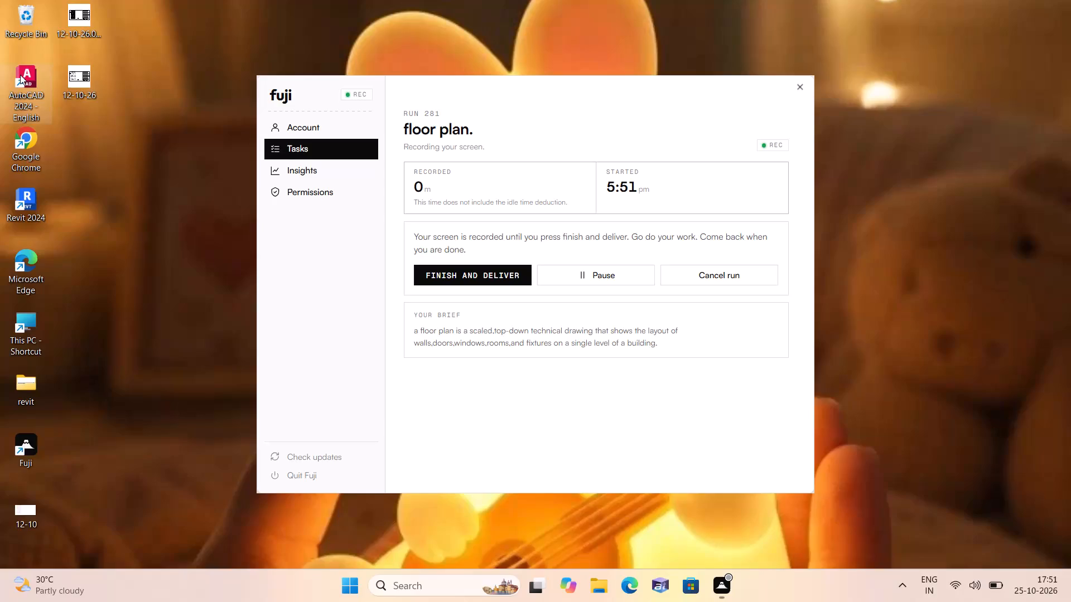
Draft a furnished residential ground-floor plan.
Launch AutoCAD 2024 and start a new blank drawing.
double_click(20, 75)
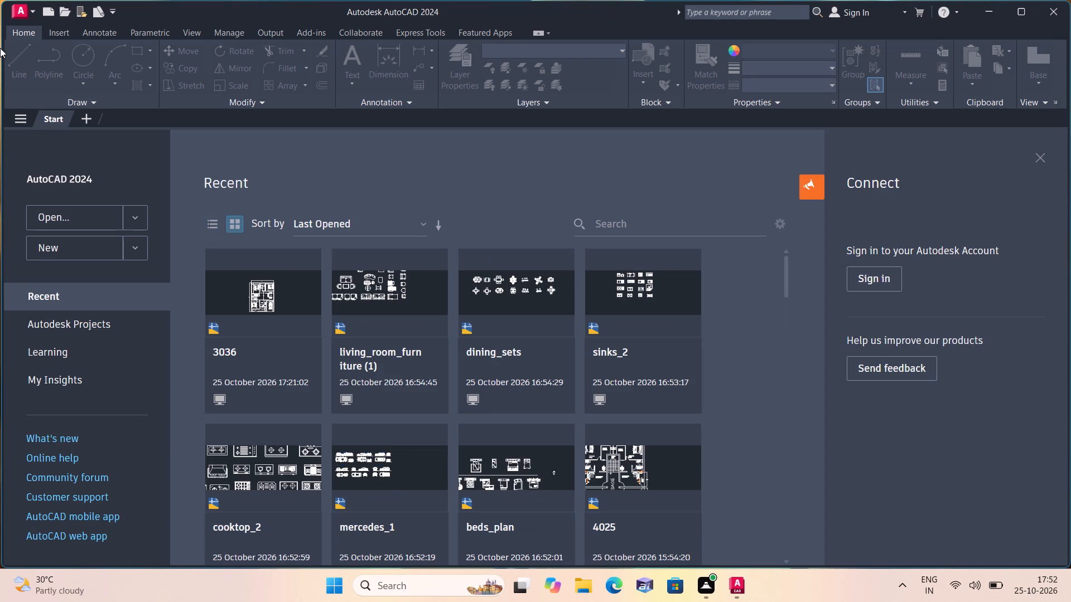
double_click(50, 245)
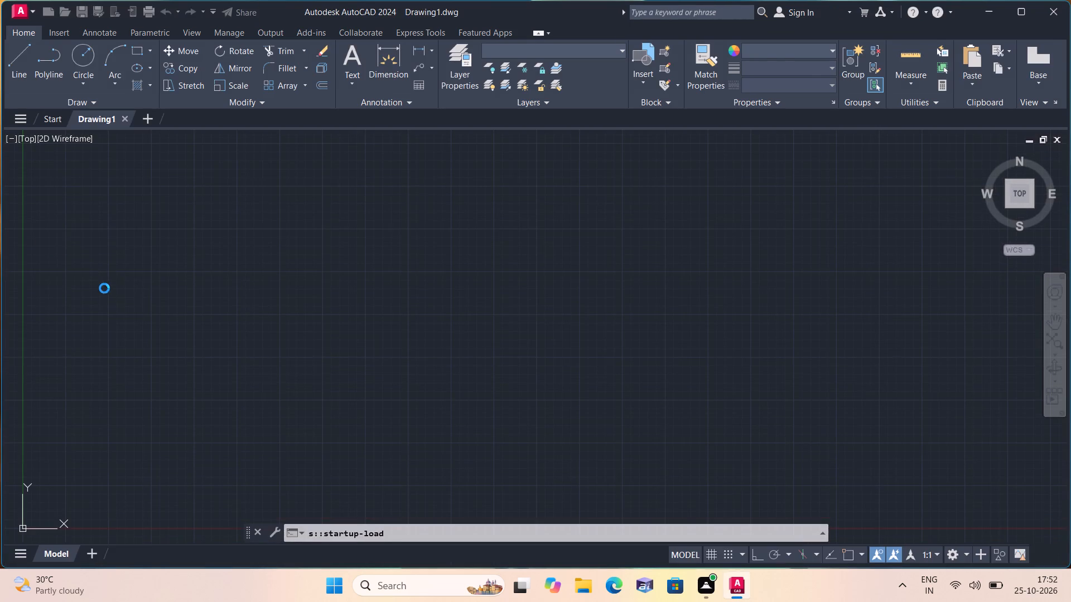
Set the drawing limits from 0,0 to 1000,1000.
text(lim)
key(space)
text(0,0)
key(space)
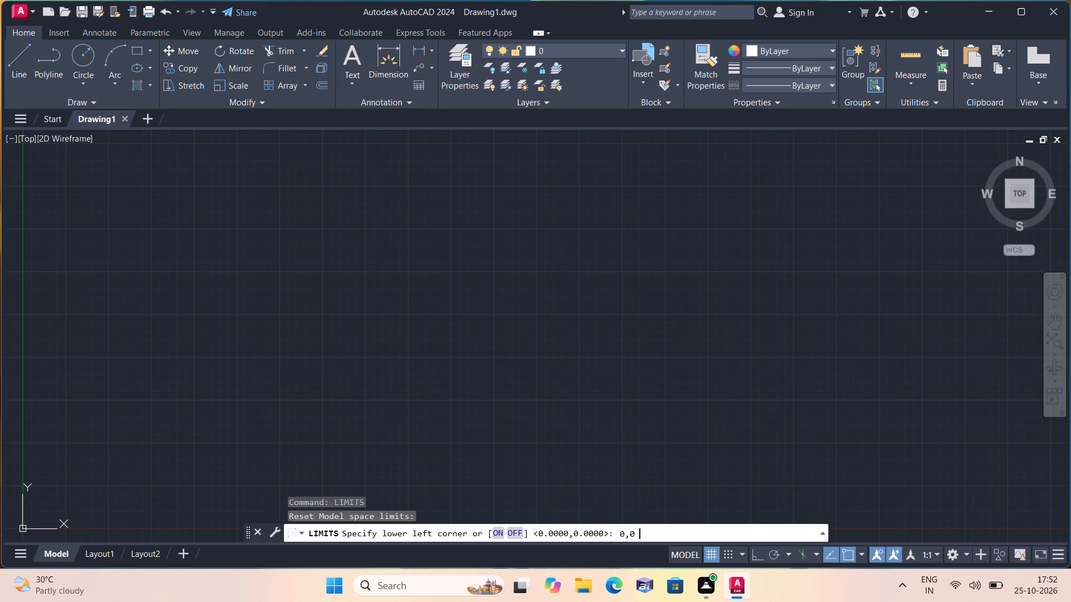
text(1000)
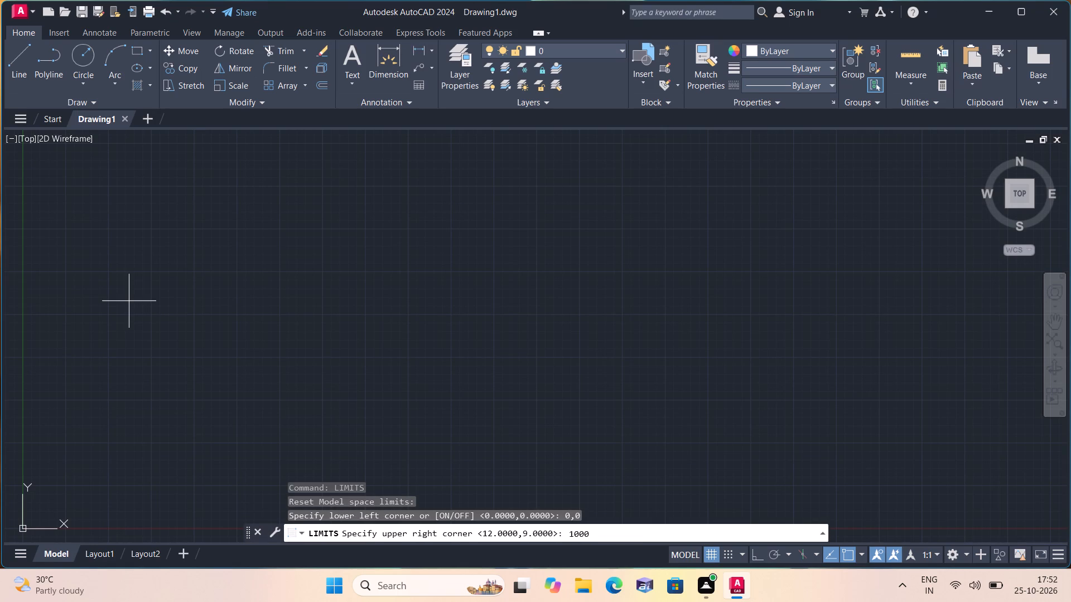
text(,1000)
key(space)
Configure the drawing units to Engineering length with 0'-0" precision.
text(un)
key(space)
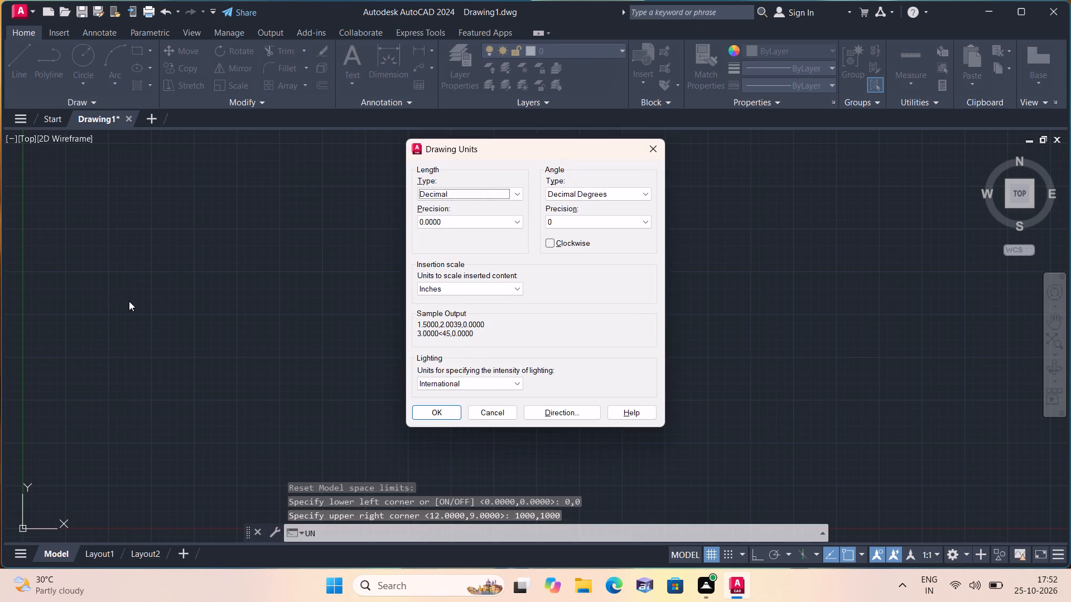
click(419, 192)
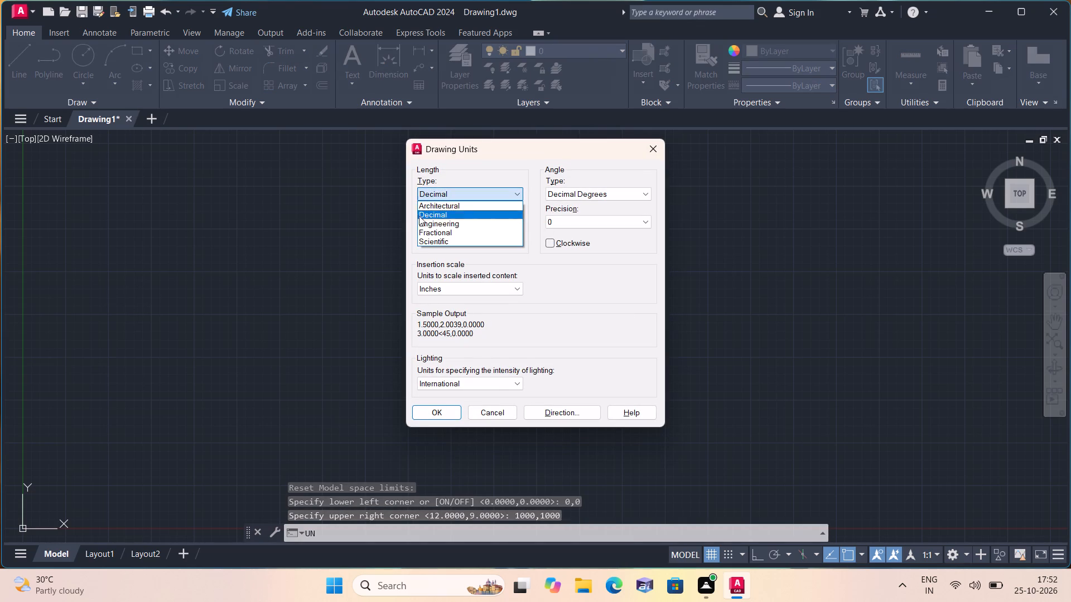
click(419, 220)
click(419, 222)
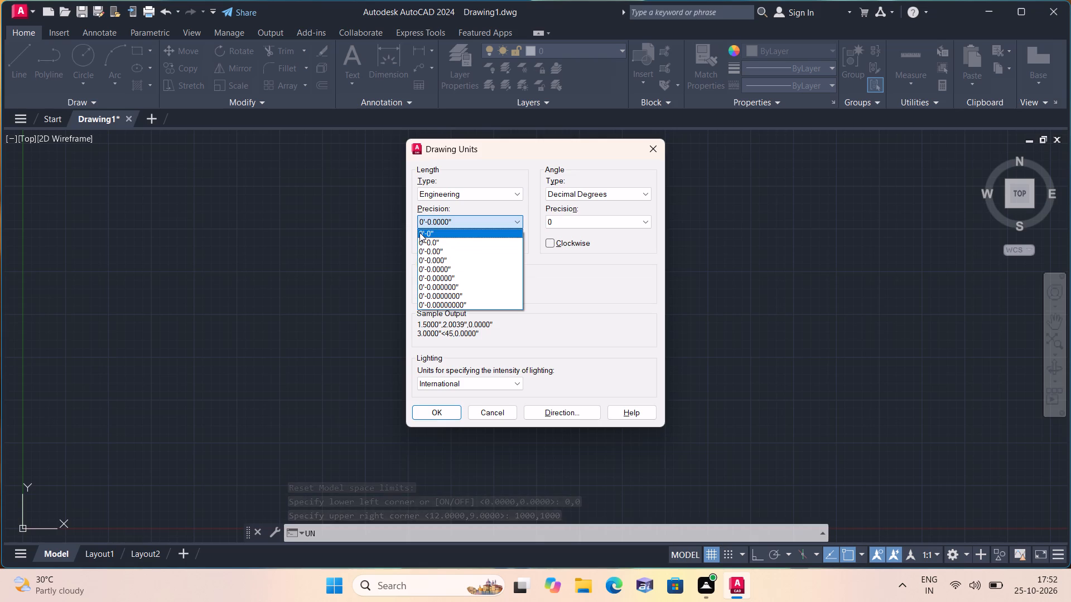
click(419, 232)
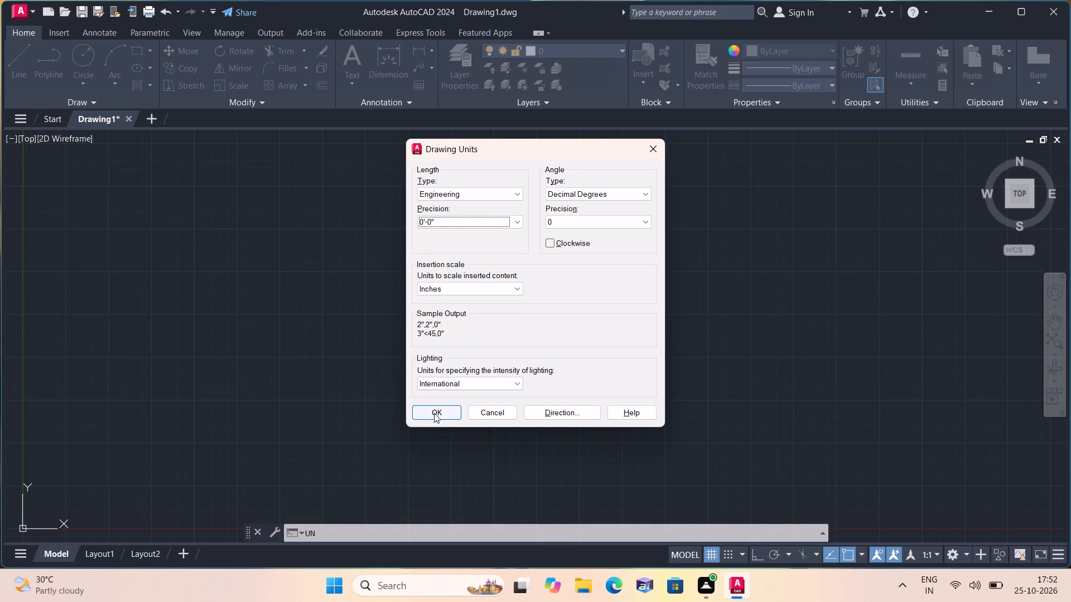
click(434, 412)
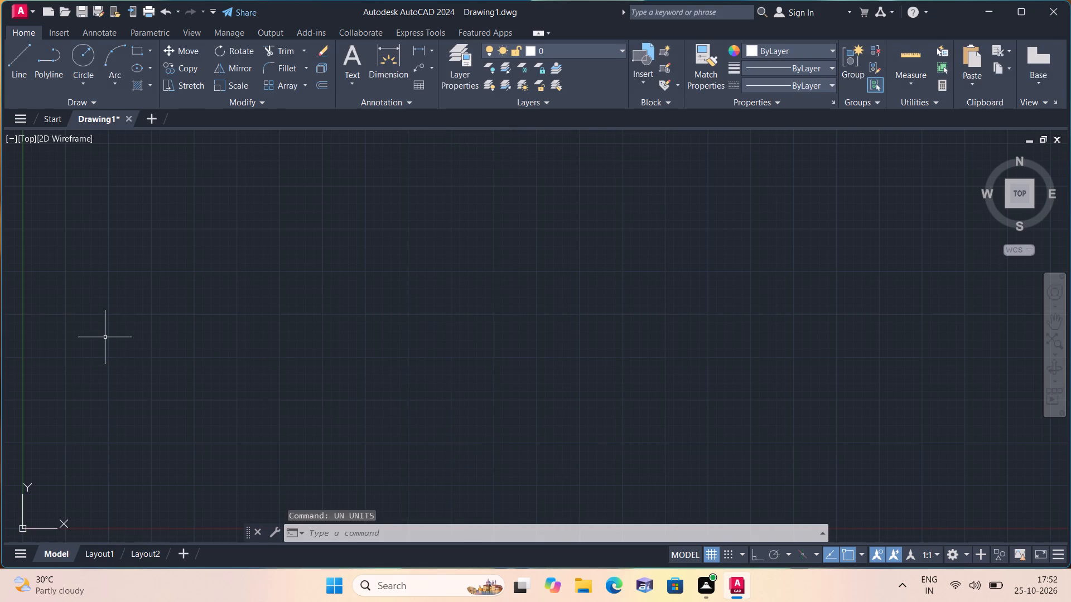
Modify the Standard dimension style's primary units to Engineering with 0'-0" precision and set the style current.
text(d)
key(space)
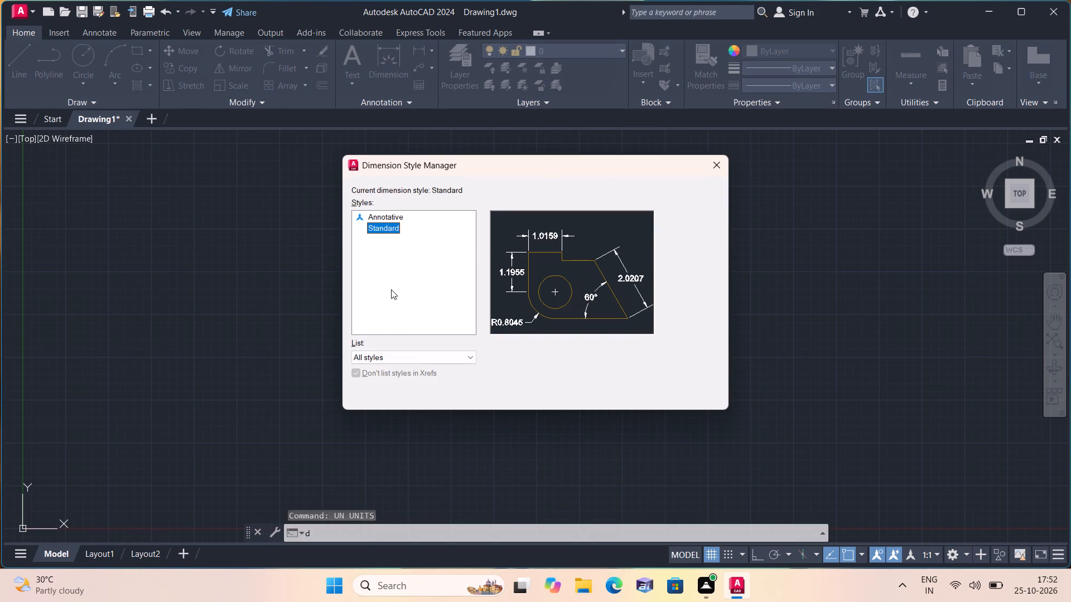
click(683, 266)
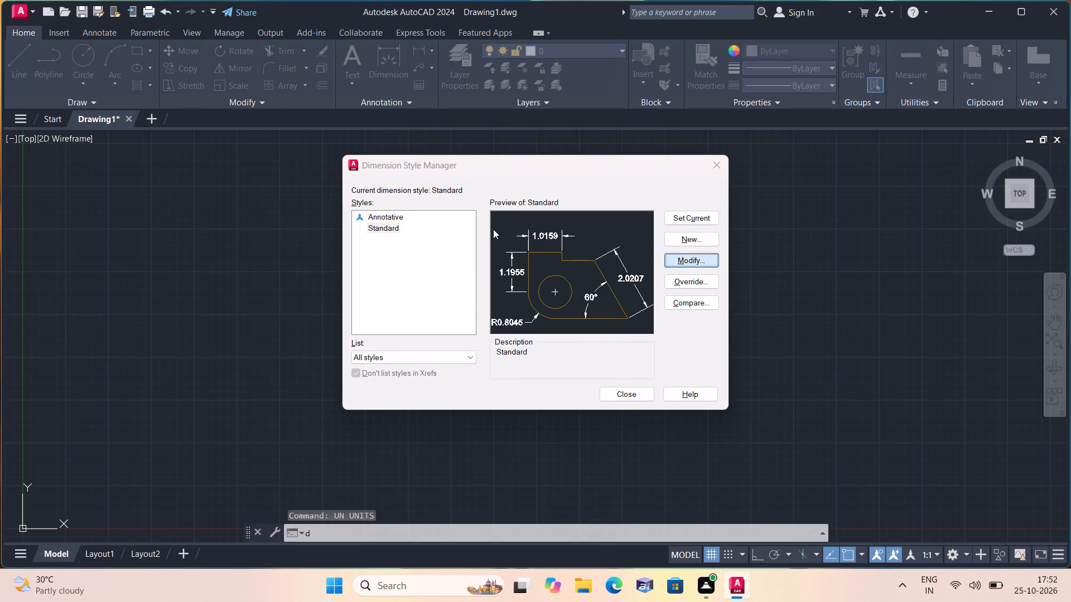
click(437, 166)
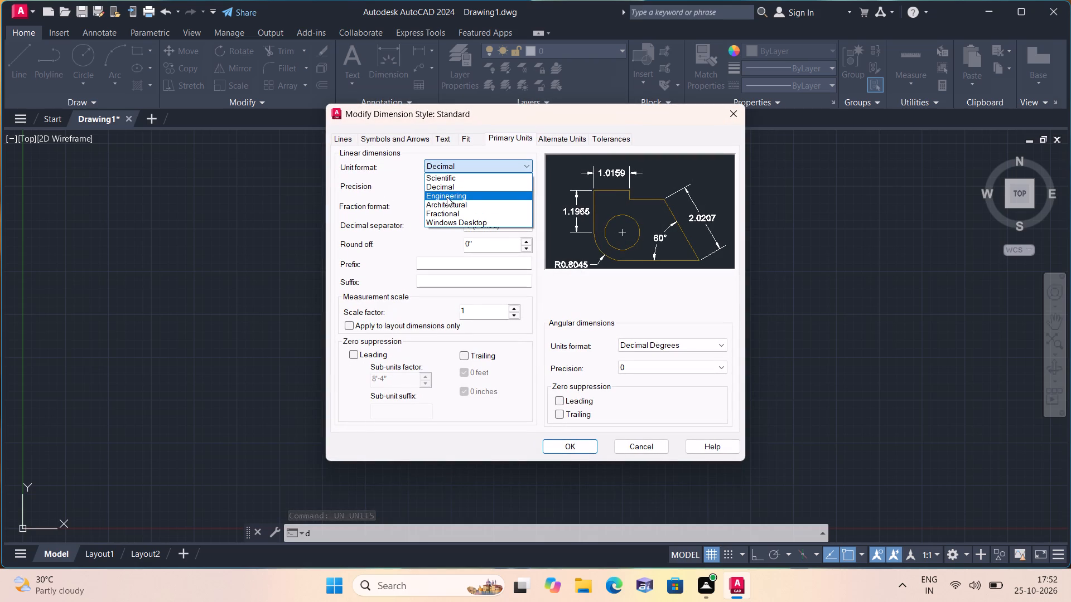
click(447, 195)
click(447, 190)
click(442, 195)
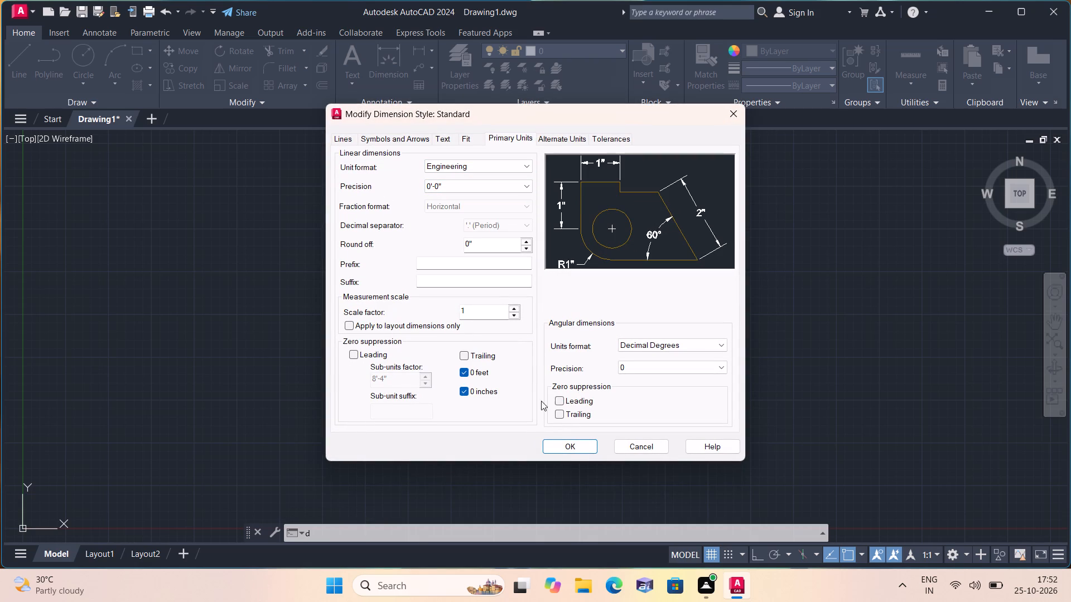
click(563, 439)
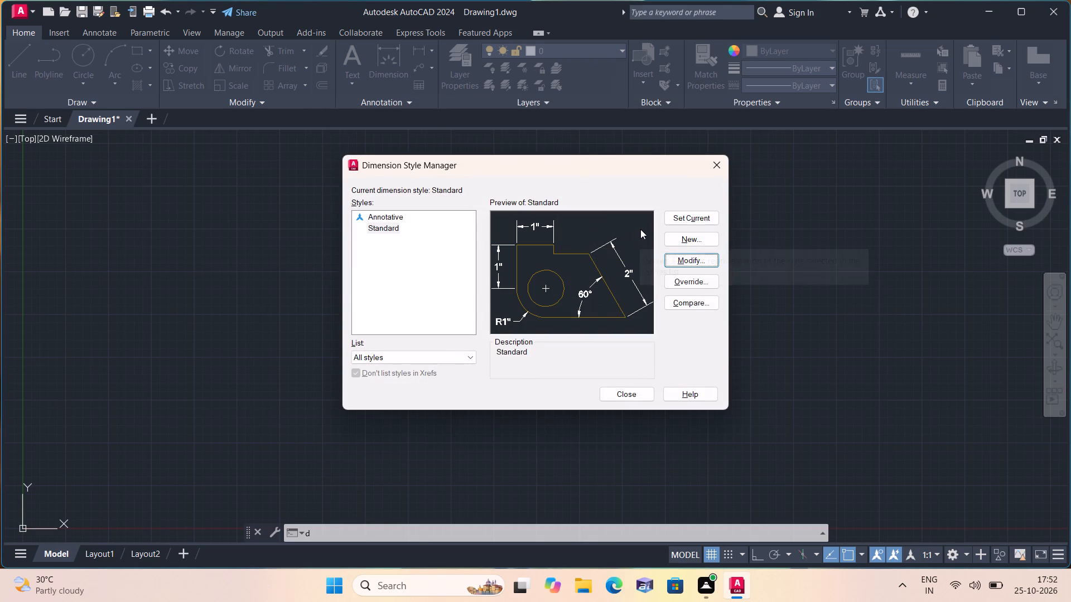
click(689, 220)
click(710, 165)
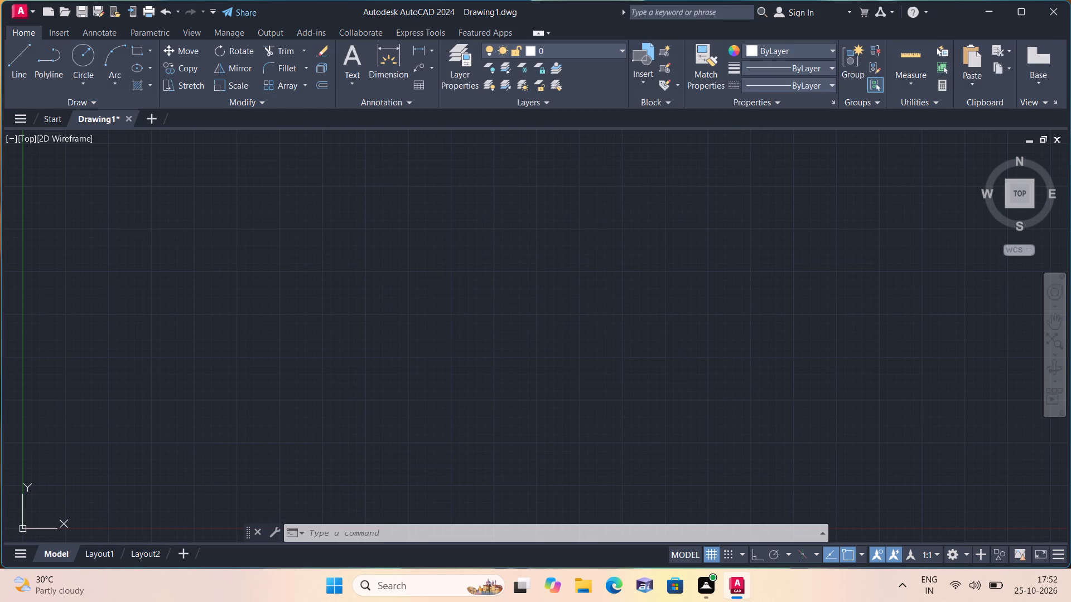
Draw one vertical and one horizontal construction line crossing near the origin.
scroll(158, 323, down, 2)
text(xl v)
key(space)
click(263, 372)
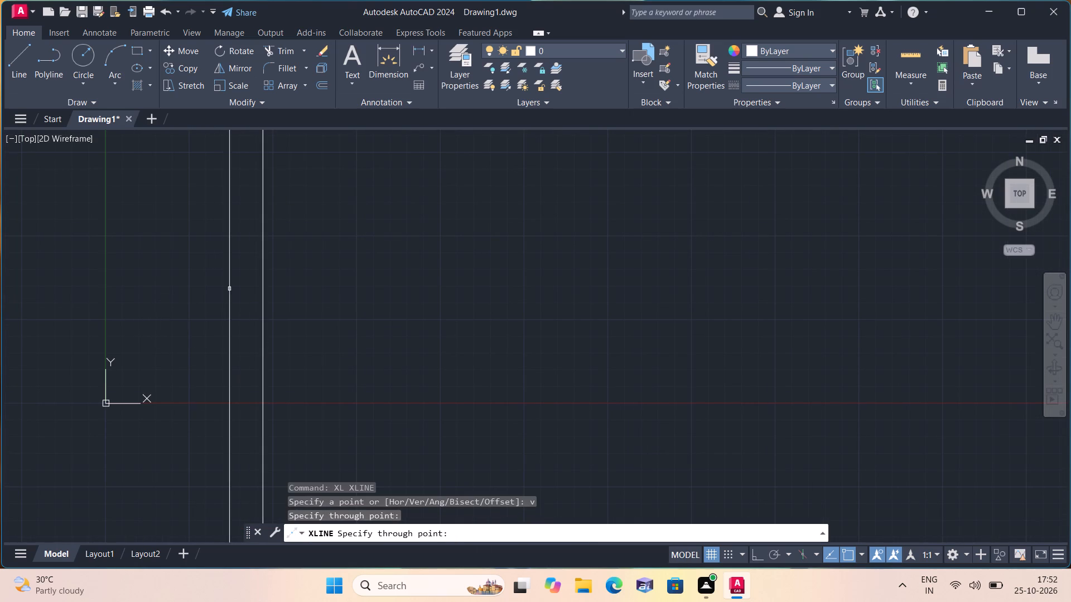
key(space)
key(space)
text(h)
key(space)
click(242, 321)
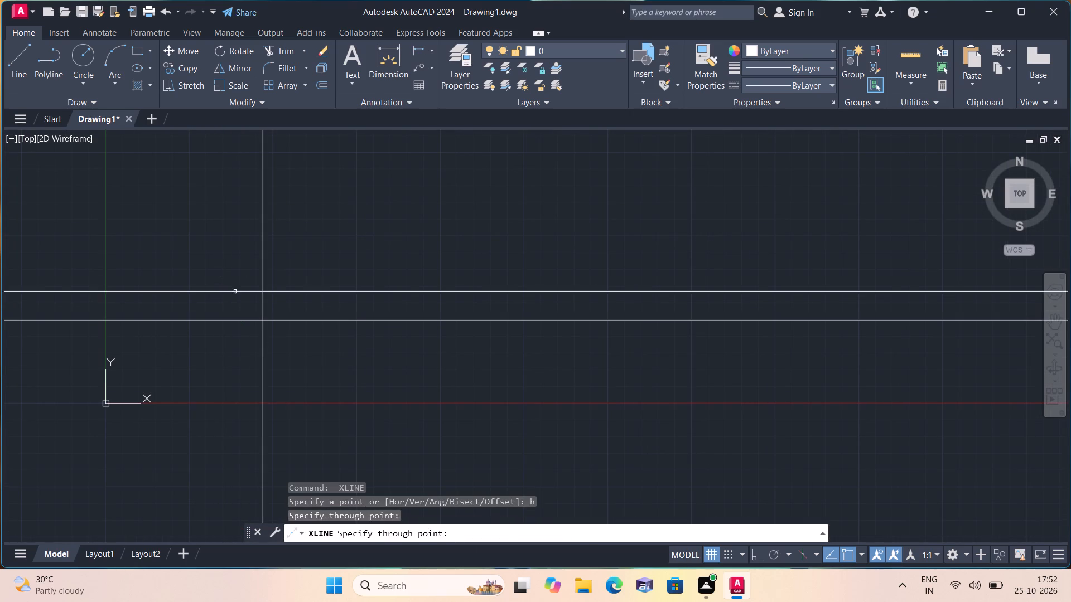
key(space)
Trim the construction lines beyond their intersection to leave the top-left outer corner of the plan.
scroll(221, 217, down, 2)
text(trim)
key(space)
drag(316, 179, 149, 288)
key(space)
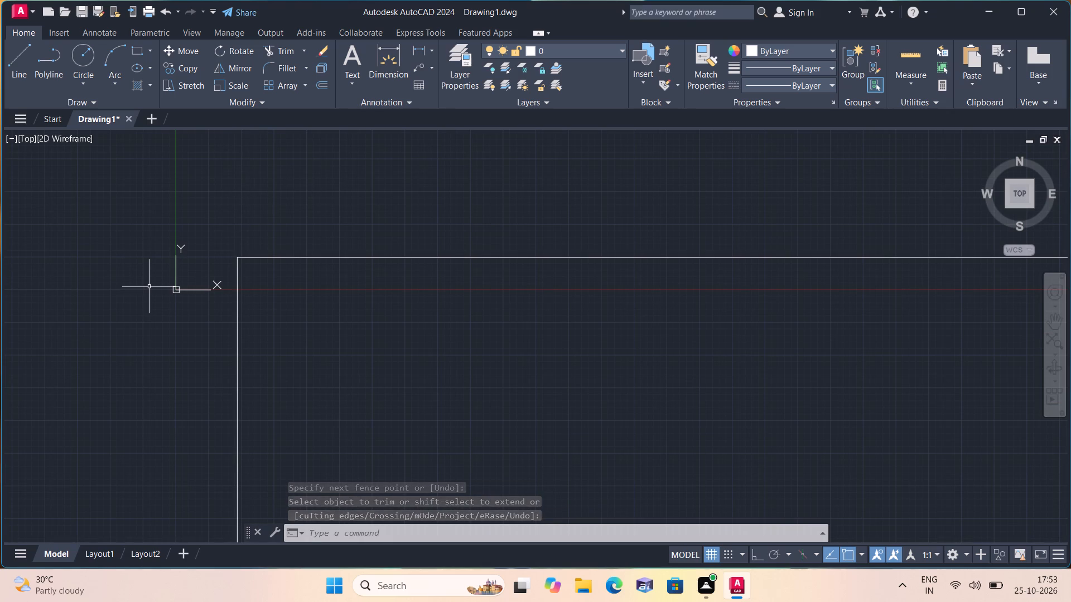
Offset the top and left outer lines 9" inward to form the exterior walls.
scroll(149, 287, down, 2)
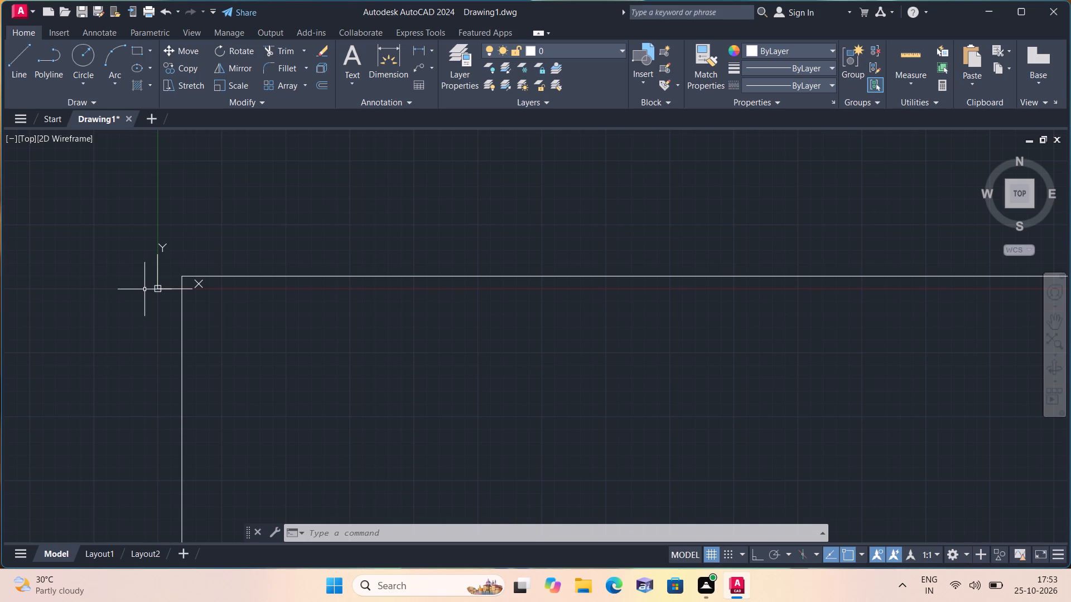
text(off)
key(space)
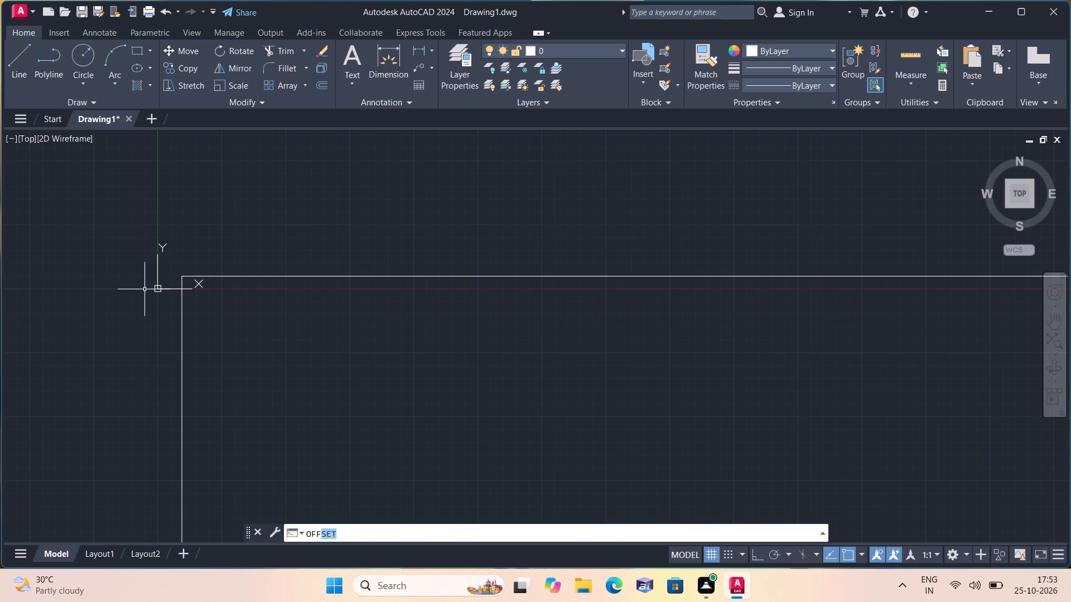
text(9")
key(space)
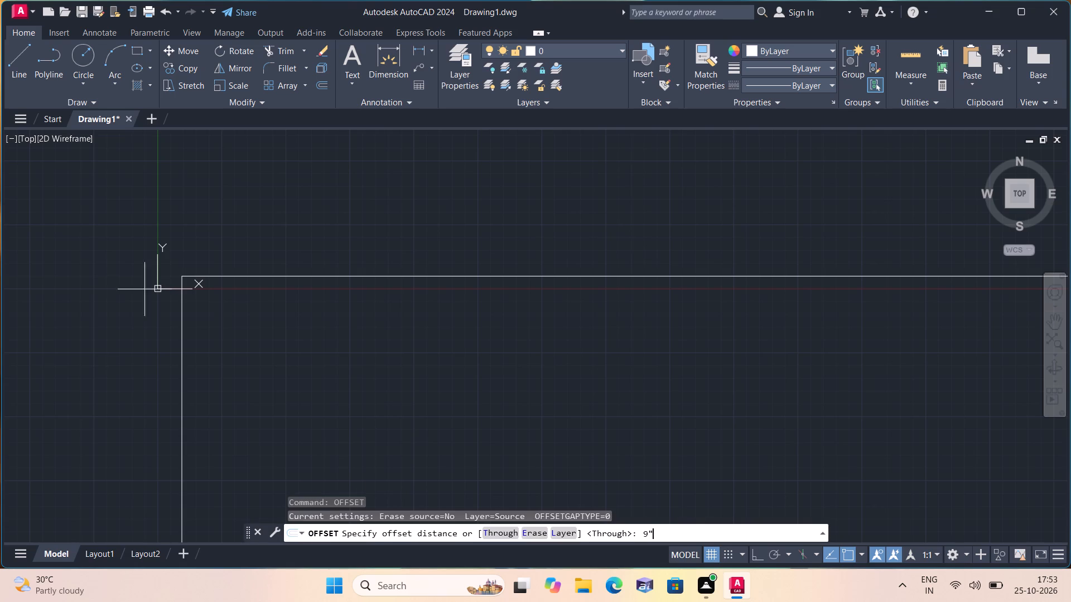
click(218, 274)
click(232, 326)
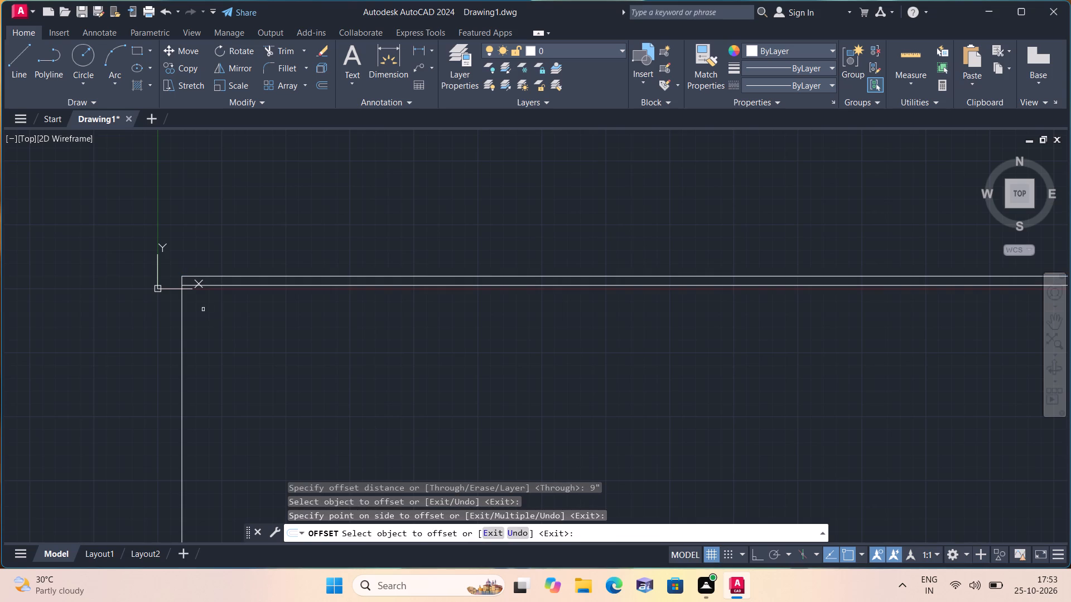
click(181, 304)
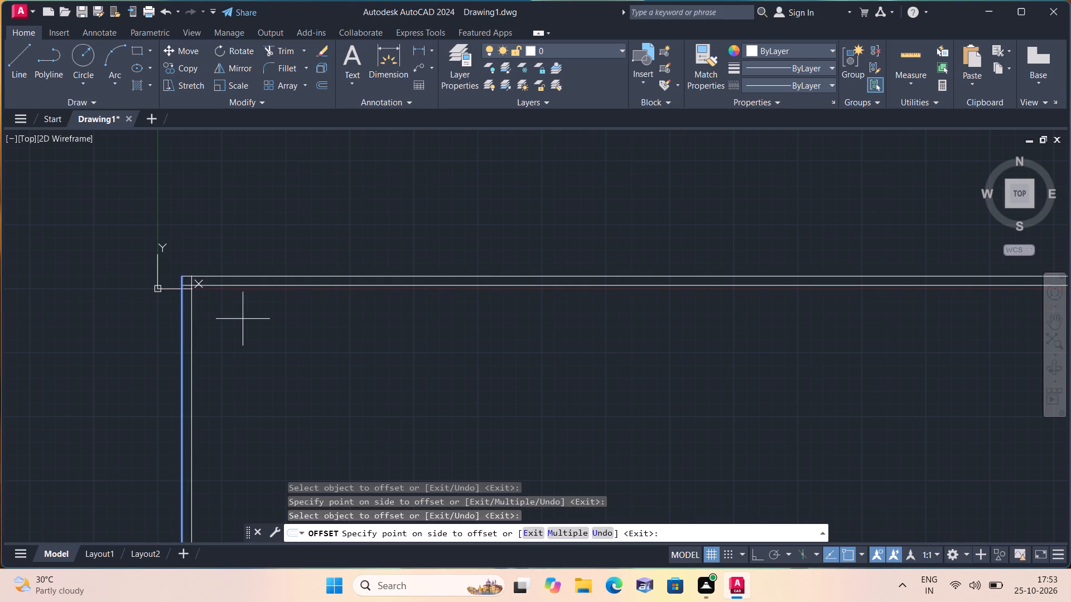
click(243, 319)
scroll(229, 312, up, 2)
middle_drag(184, 303, 286, 266)
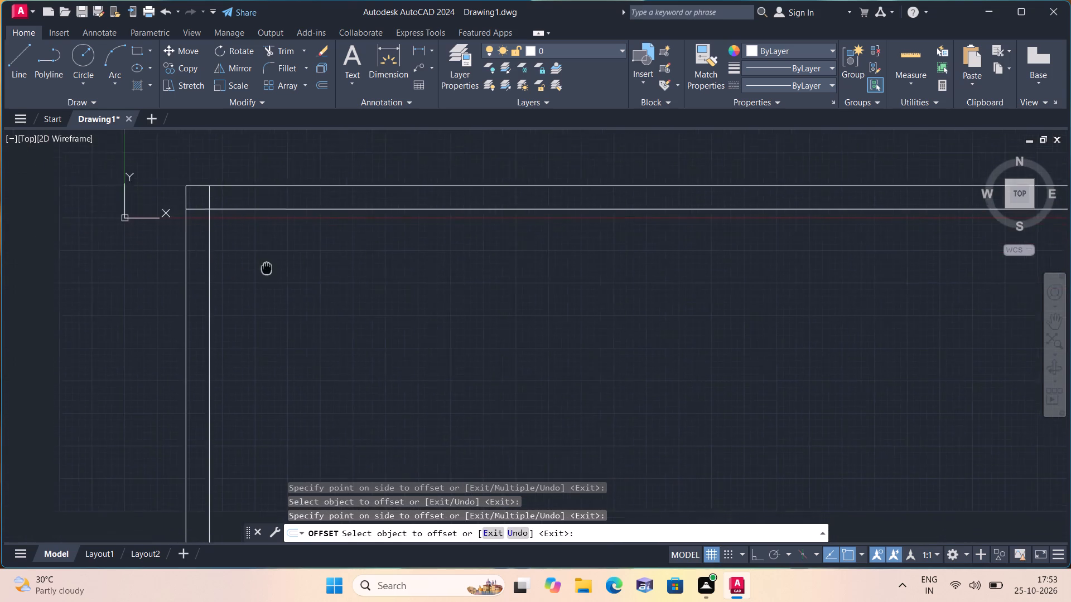
middle_drag(286, 266, 320, 284)
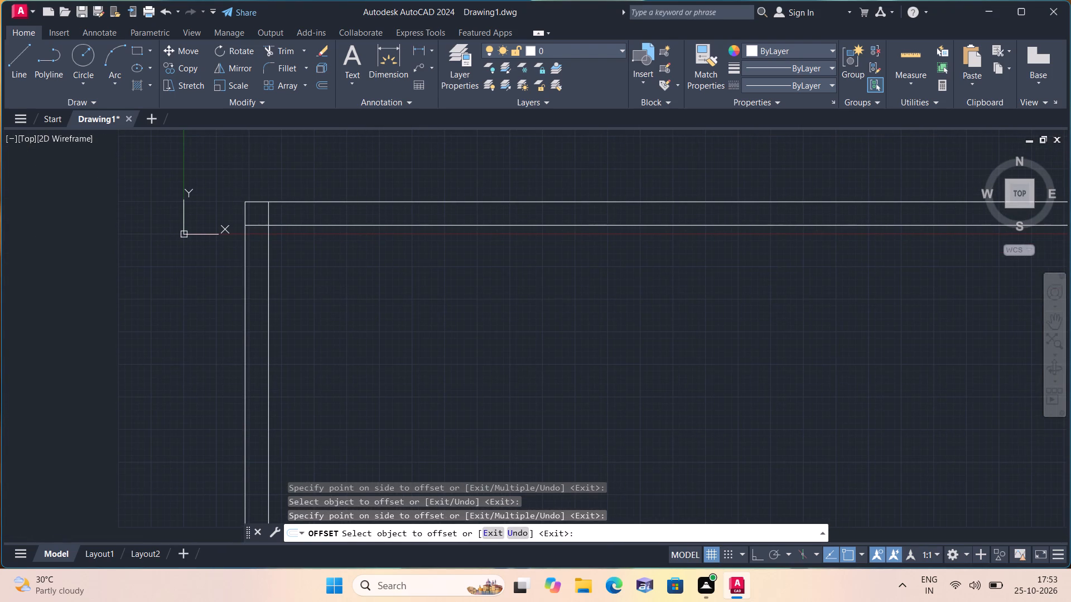
key(space)
Offset the left wall's inner line 10'7" to the right for the first room's width.
key(space)
text(10'7")
key(space)
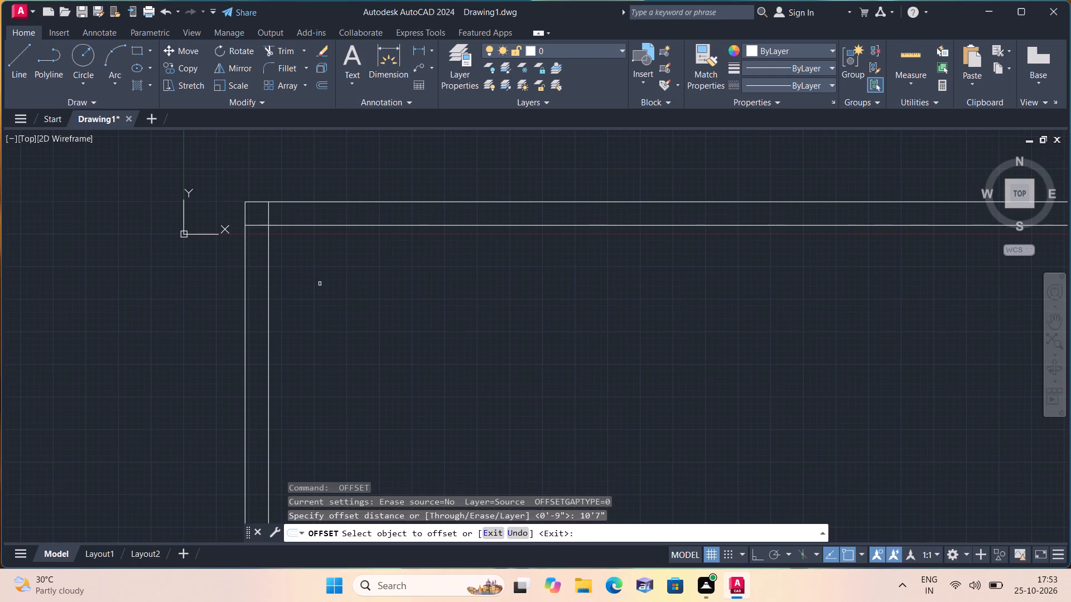
click(268, 248)
click(338, 250)
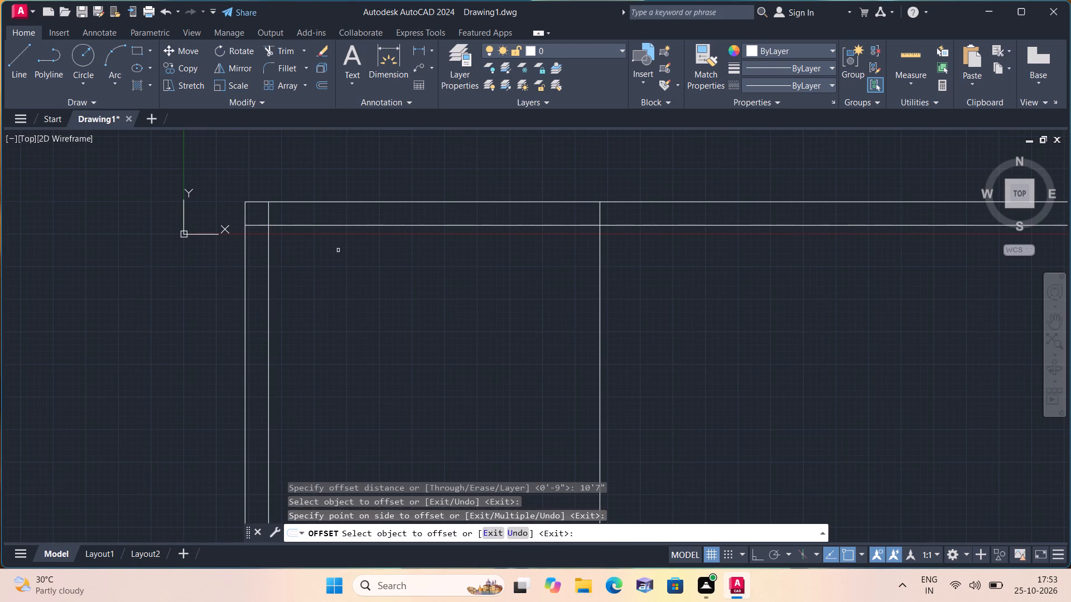
key(space)
Offset the new vertical room line 4.5" to the right to form the partition wall.
key(space)
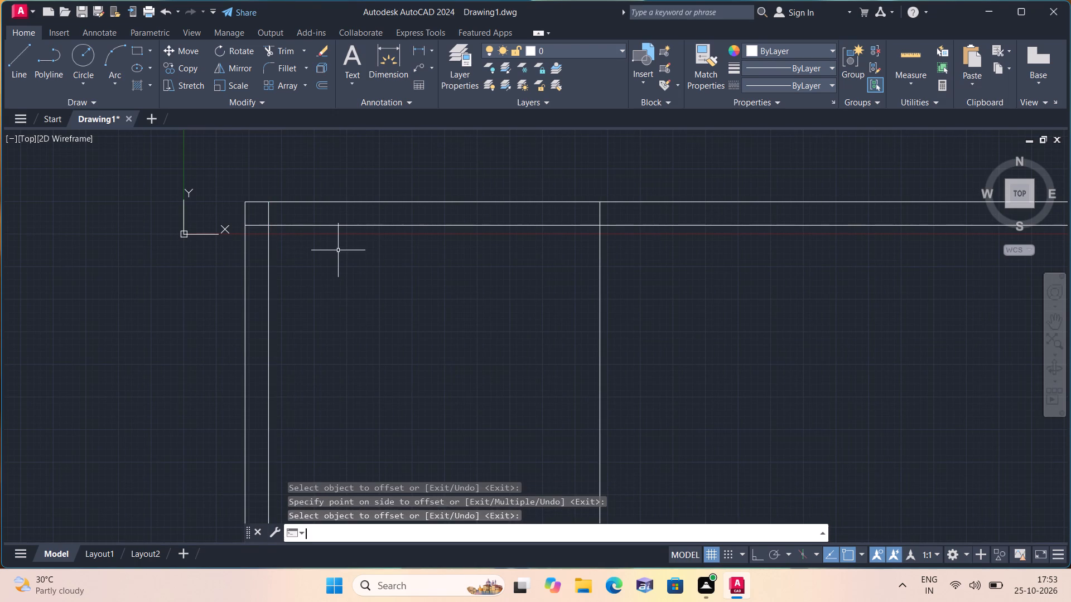
text(4.5)
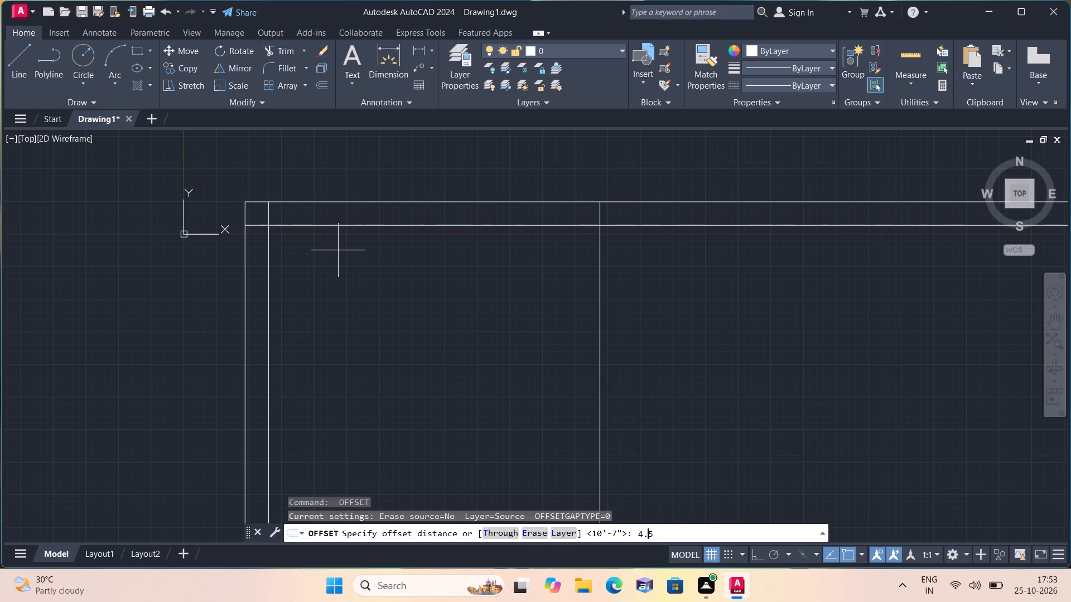
text(")
key(space)
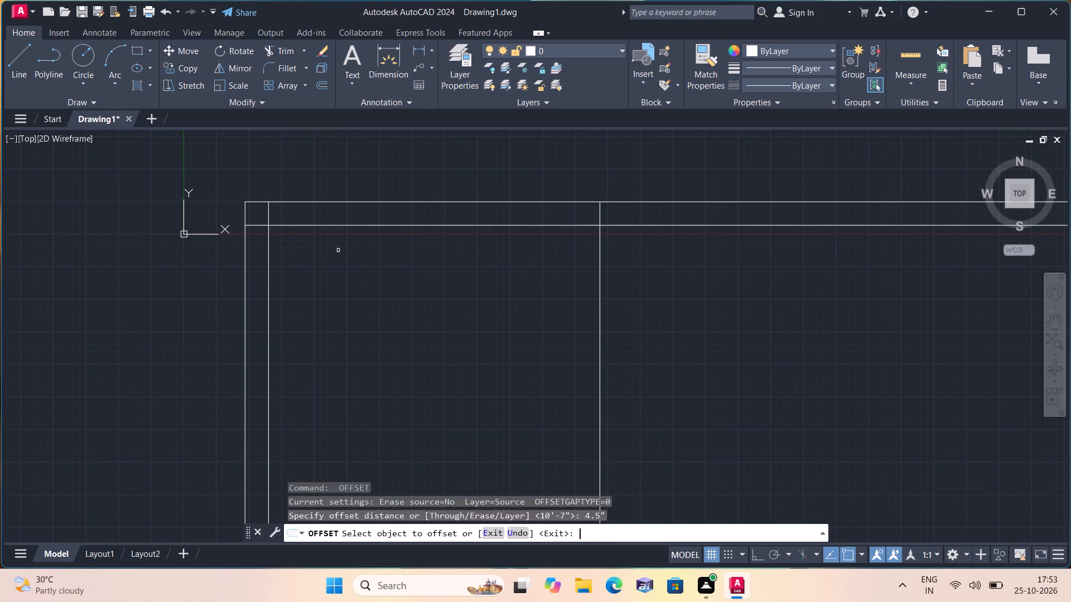
scroll(410, 260, down, 1)
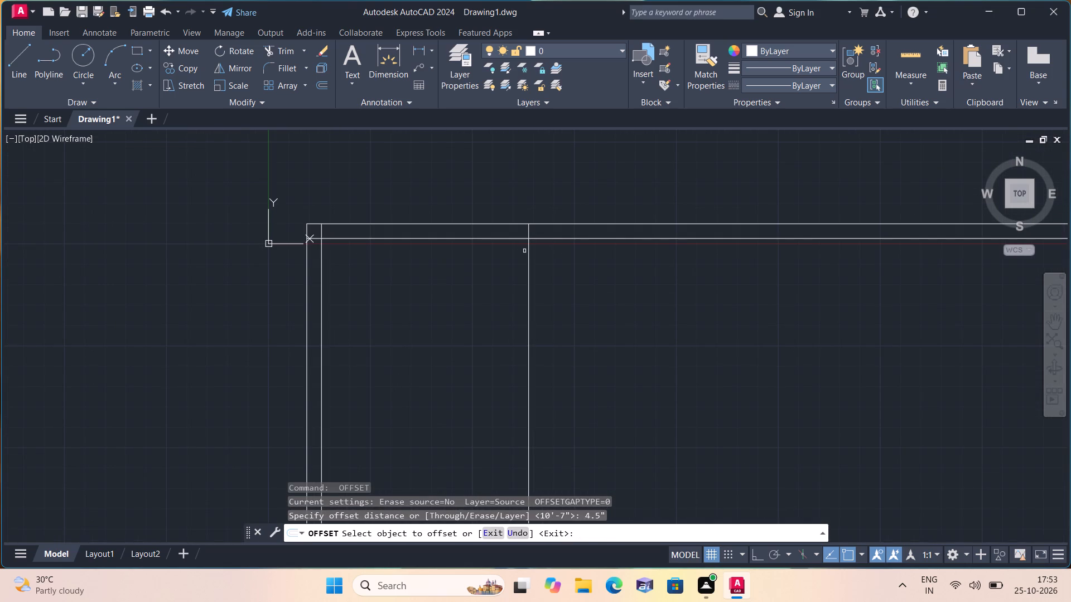
click(530, 255)
click(576, 258)
middle_drag(582, 271, 568, 271)
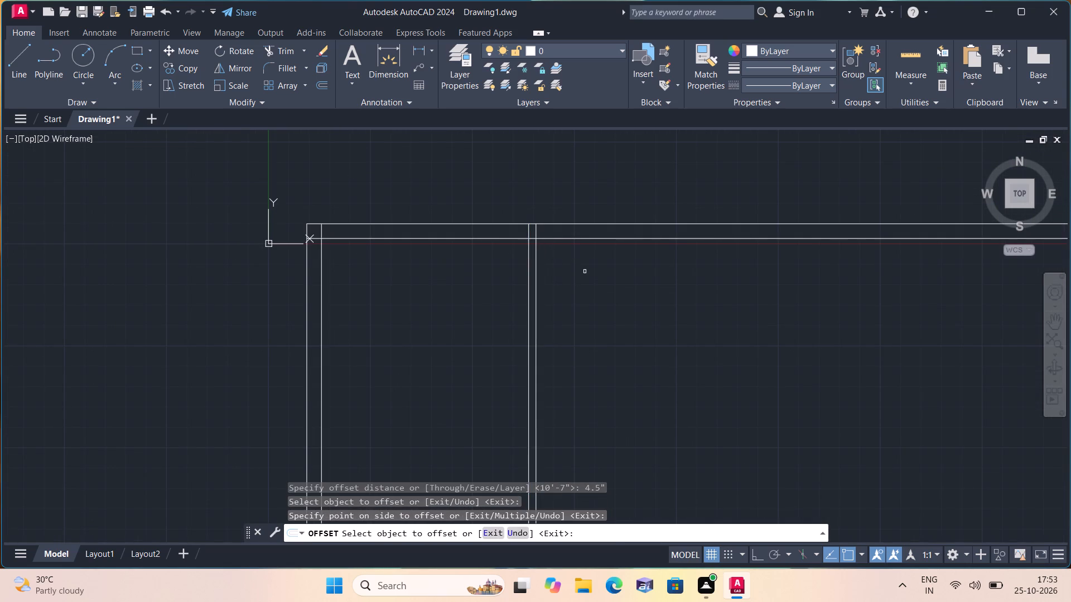
middle_drag(568, 271, 448, 287)
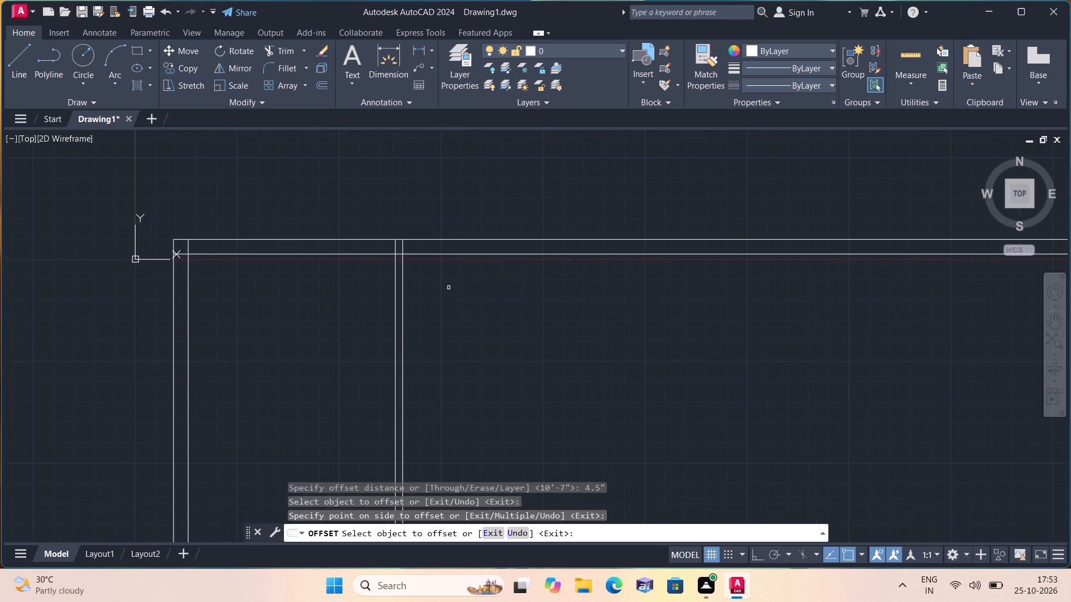
key(space)
Offset the first partition's right line 4'8" to the right for the second room's width.
key(space)
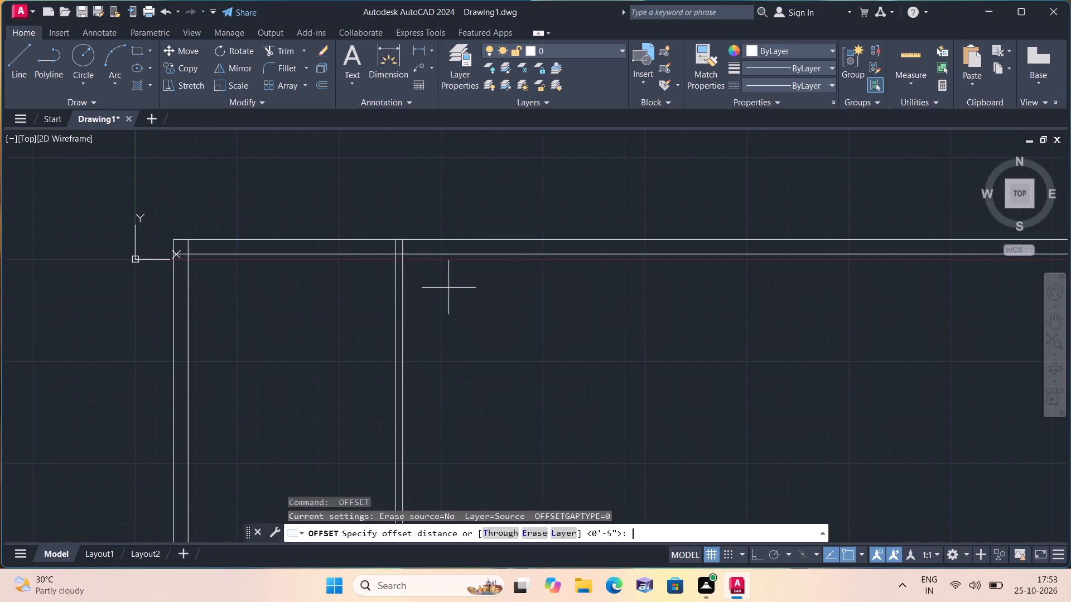
text(4'8")
key(space)
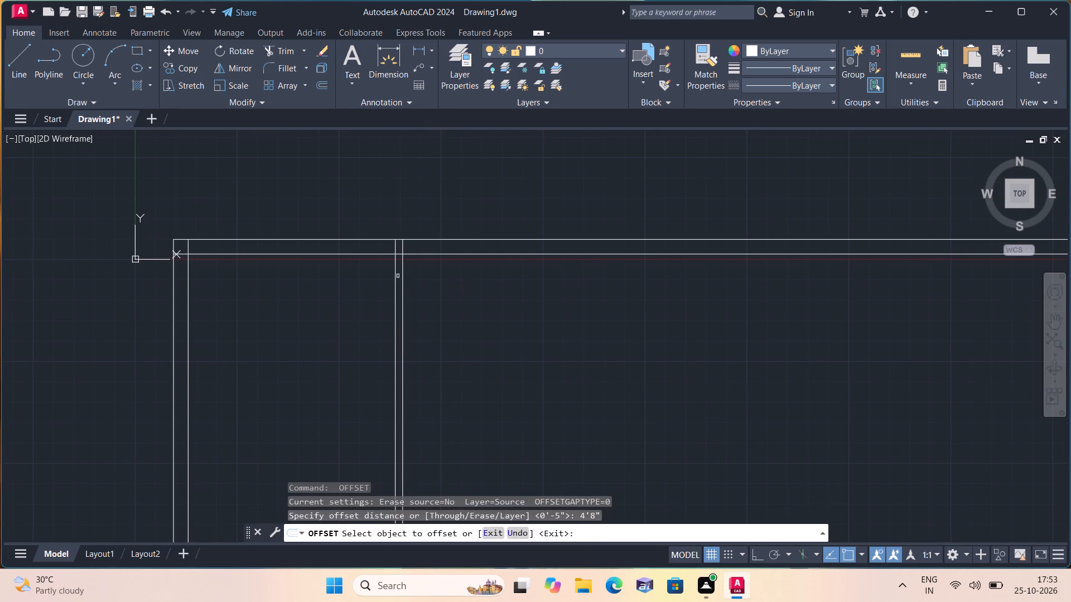
click(402, 276)
click(461, 275)
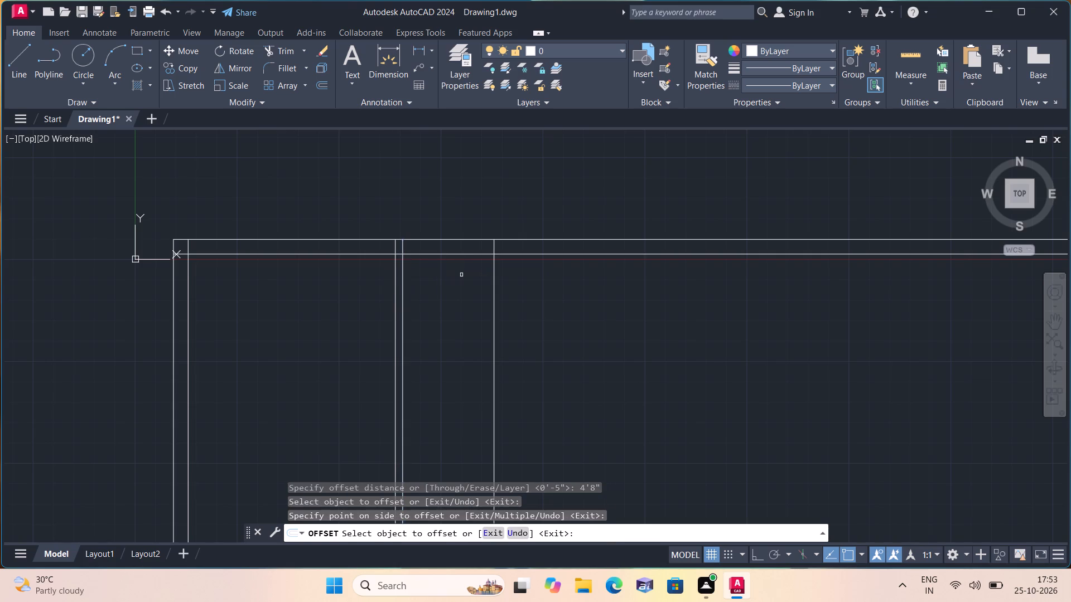
key(space)
Offset the new vertical line 4.5" to the right to form the second partition wall.
key(space)
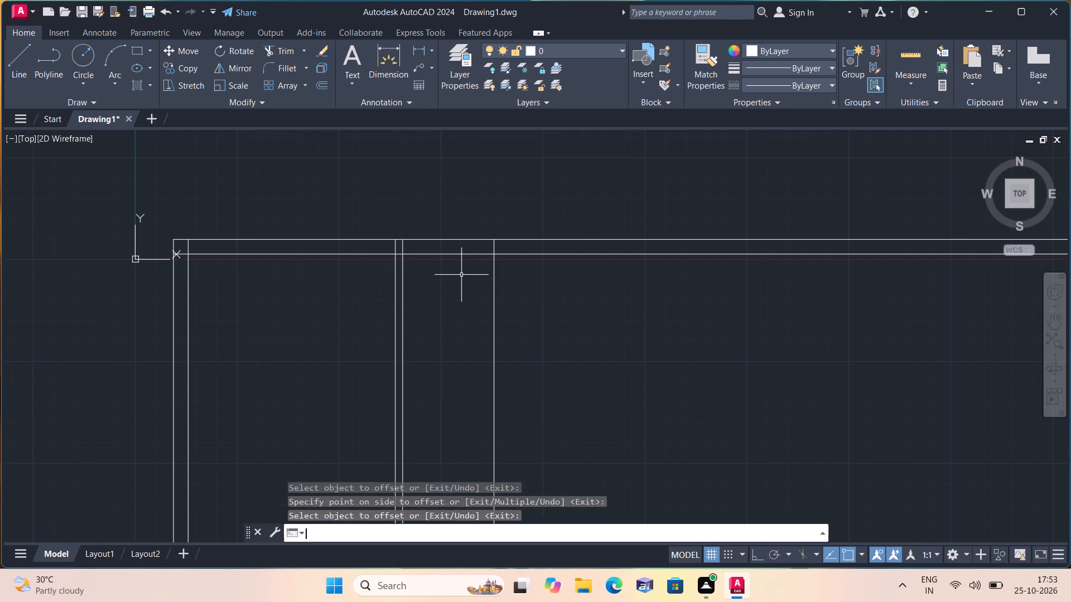
text(4.5")
key(space)
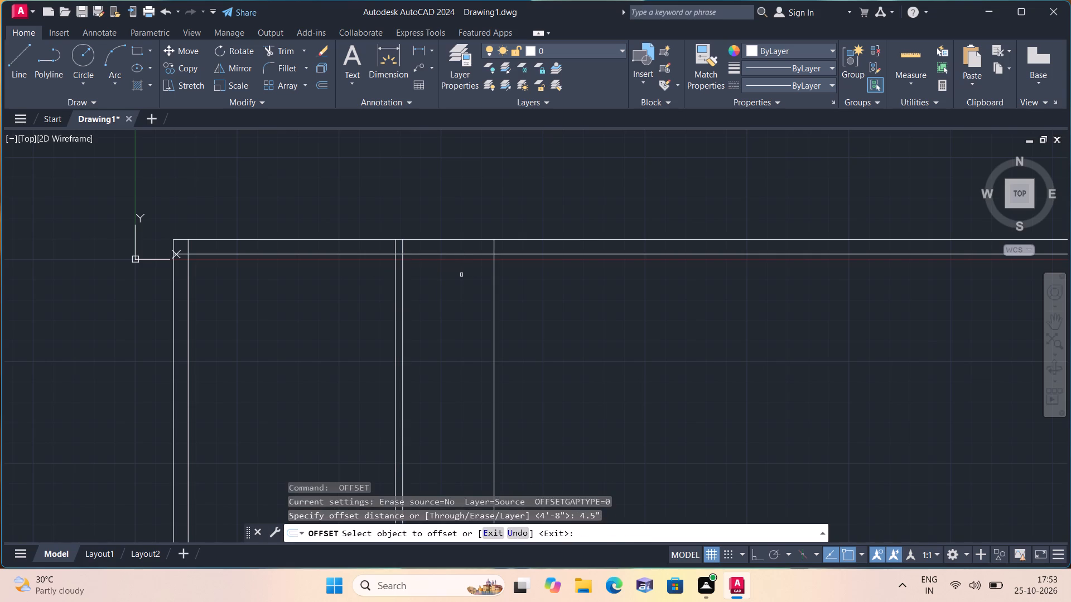
click(494, 268)
click(529, 269)
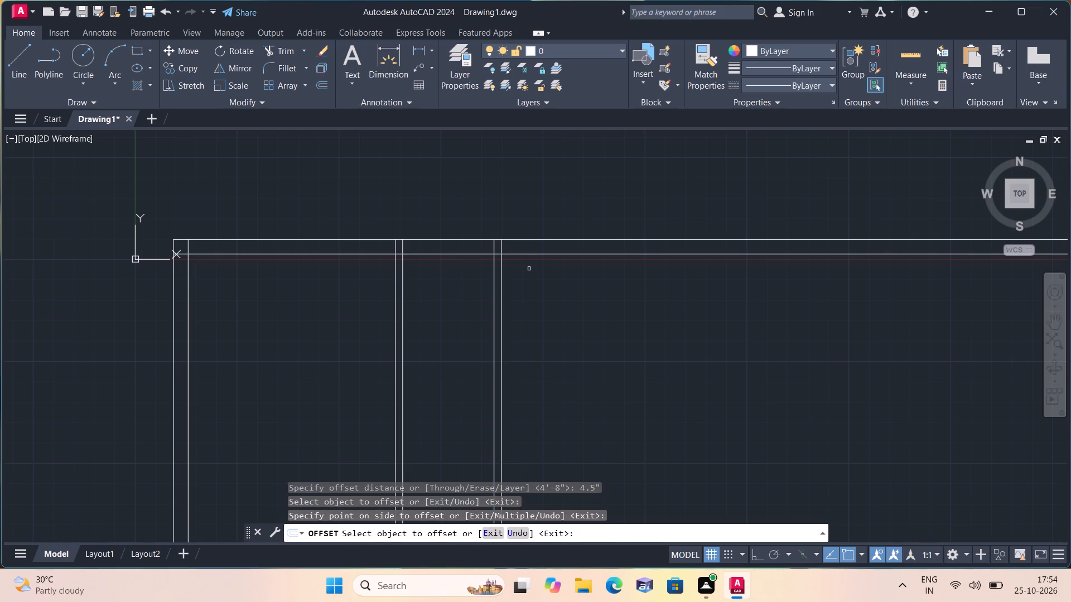
key(space)
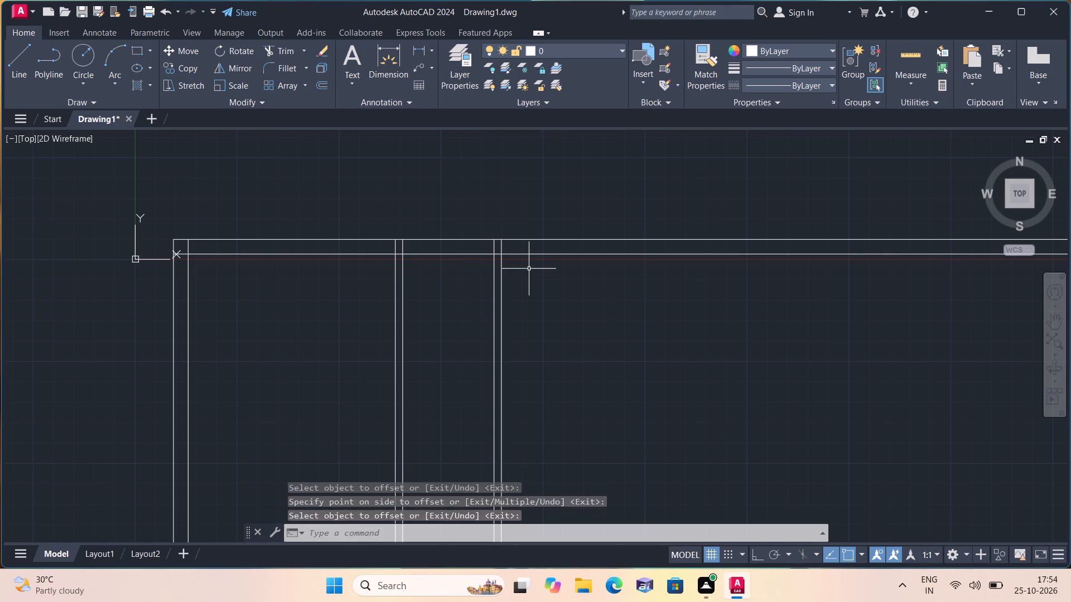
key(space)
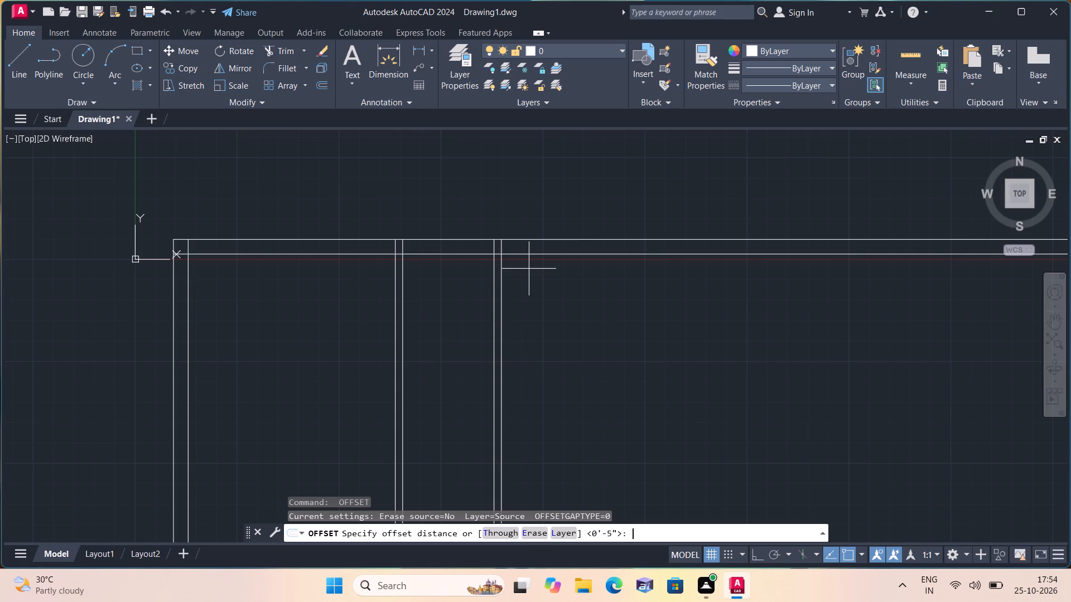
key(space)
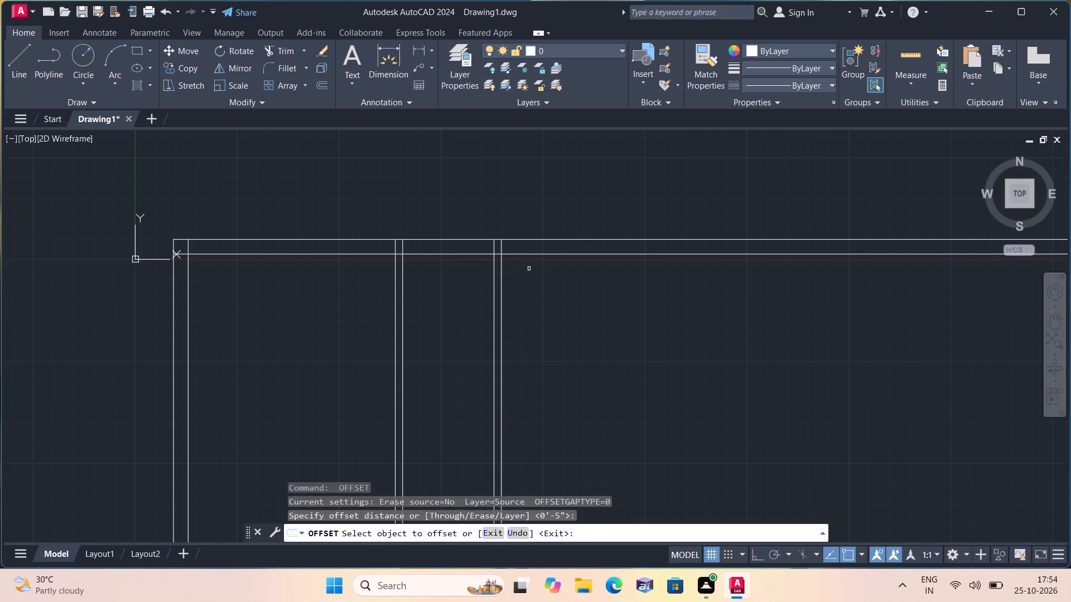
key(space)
Offset the first partition's right line 9' to the right for the right exterior wall's inner face.
key(space)
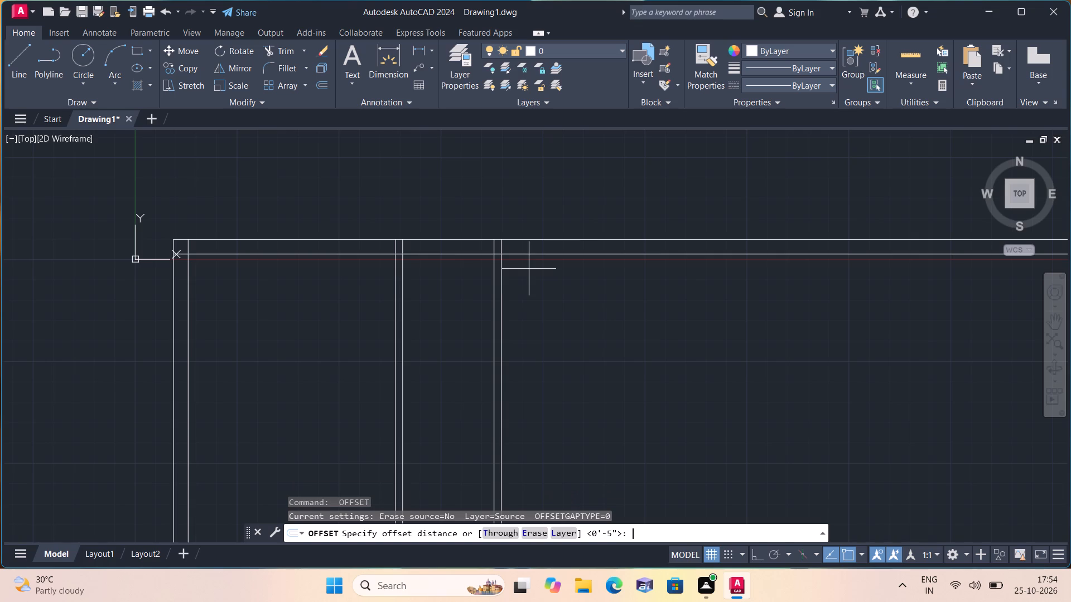
text(9')
key(space)
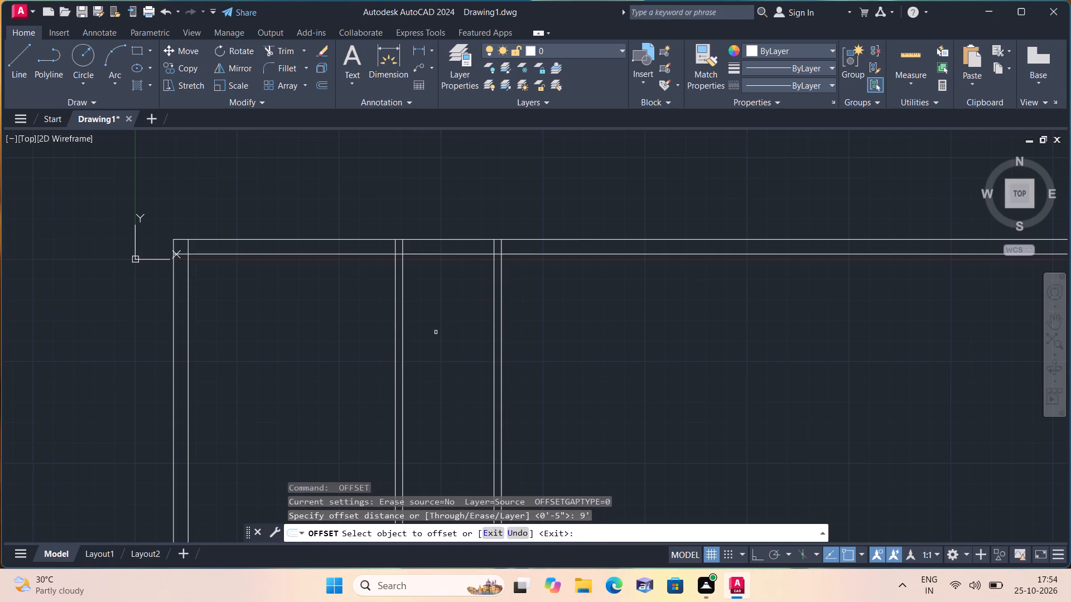
click(403, 373)
click(539, 360)
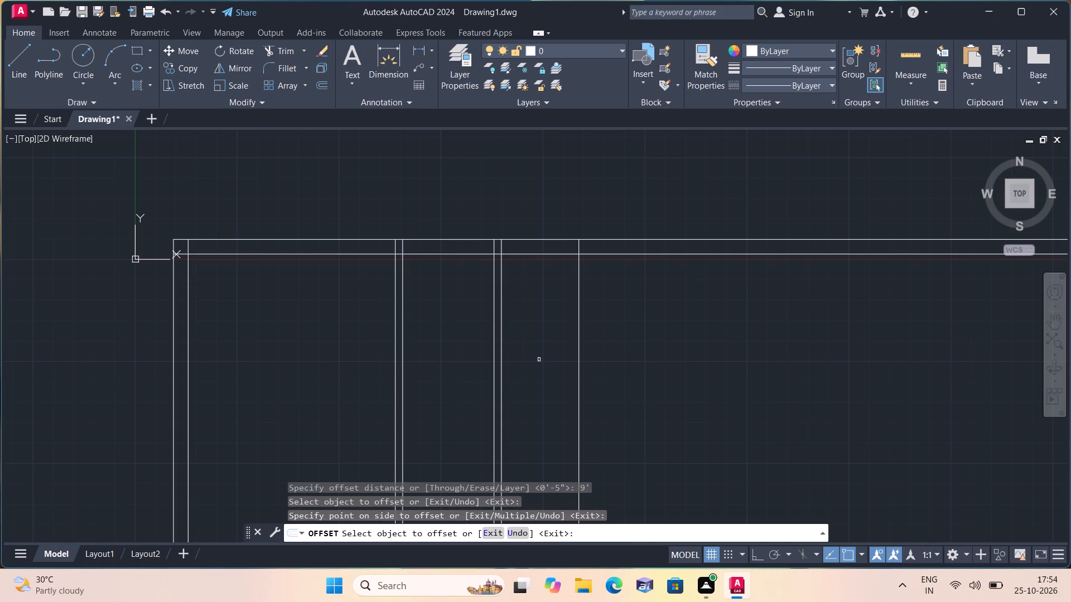
key(space)
Offset the new rightmost line 9" to the right to form the right exterior wall.
key(space)
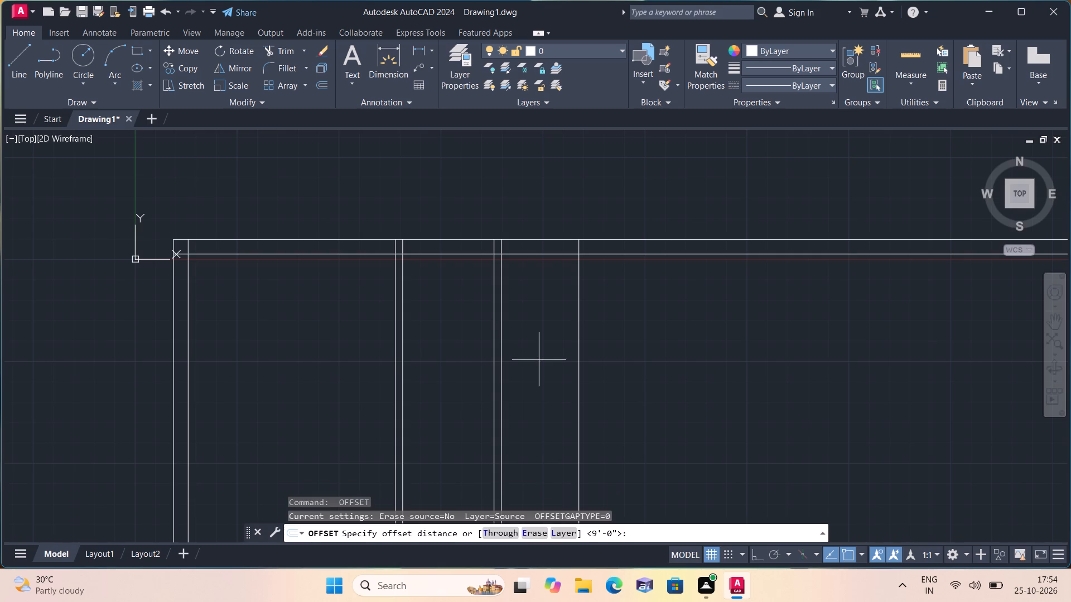
text(9")
key(space)
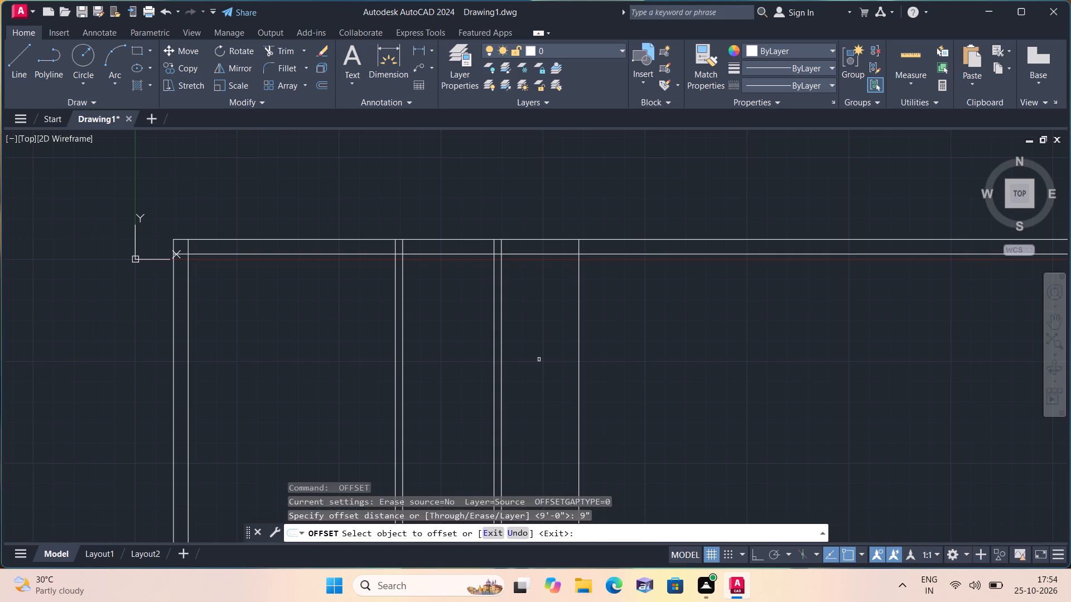
click(579, 352)
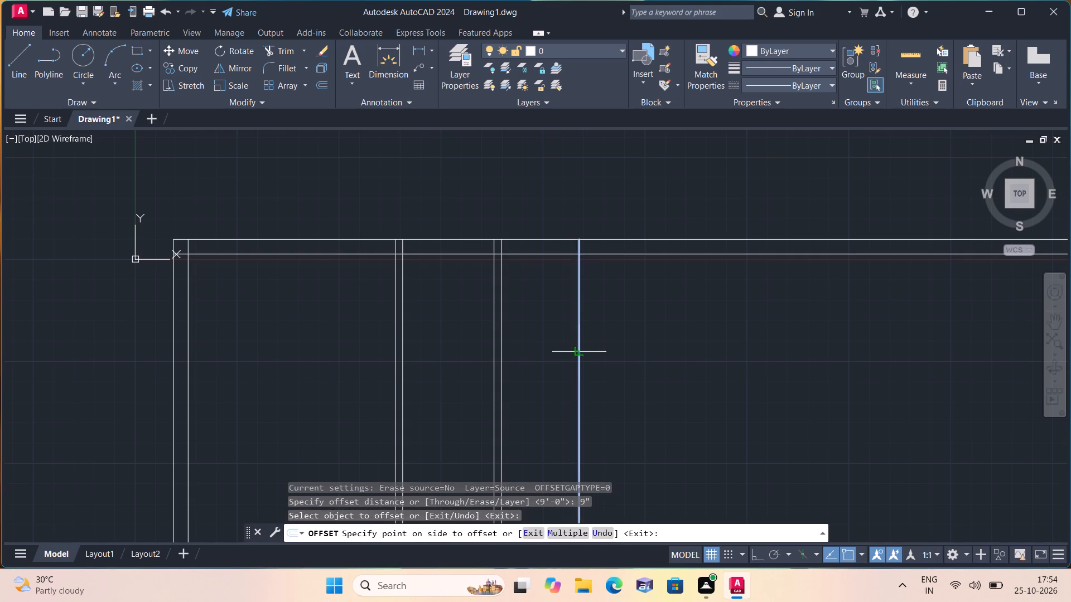
click(629, 349)
scroll(629, 348, down, 1)
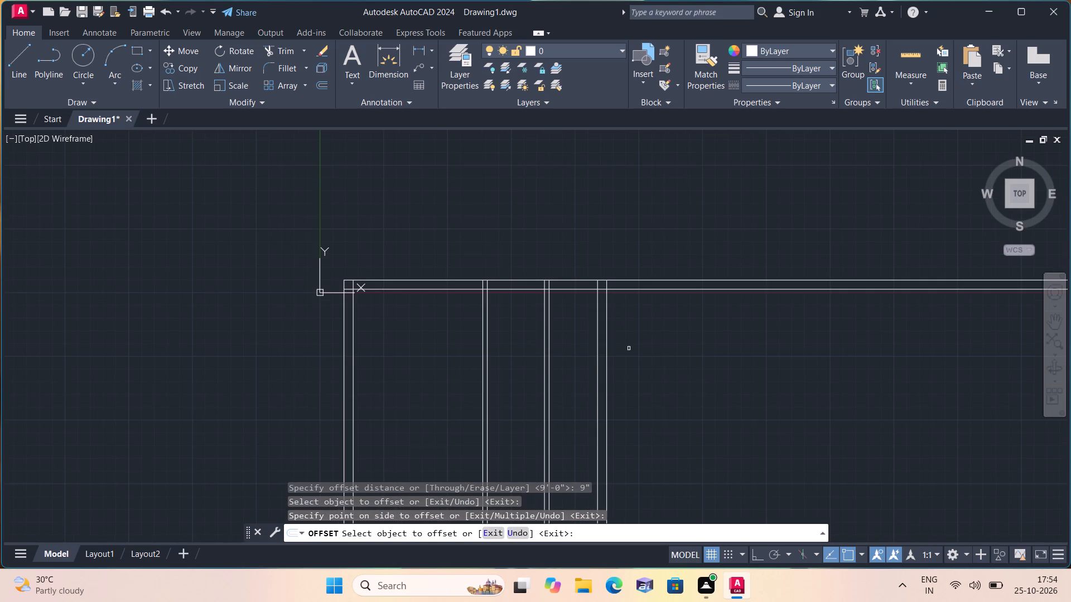
key(space)
Trim the two top wall lines where they extend beyond the right exterior wall.
text(trim)
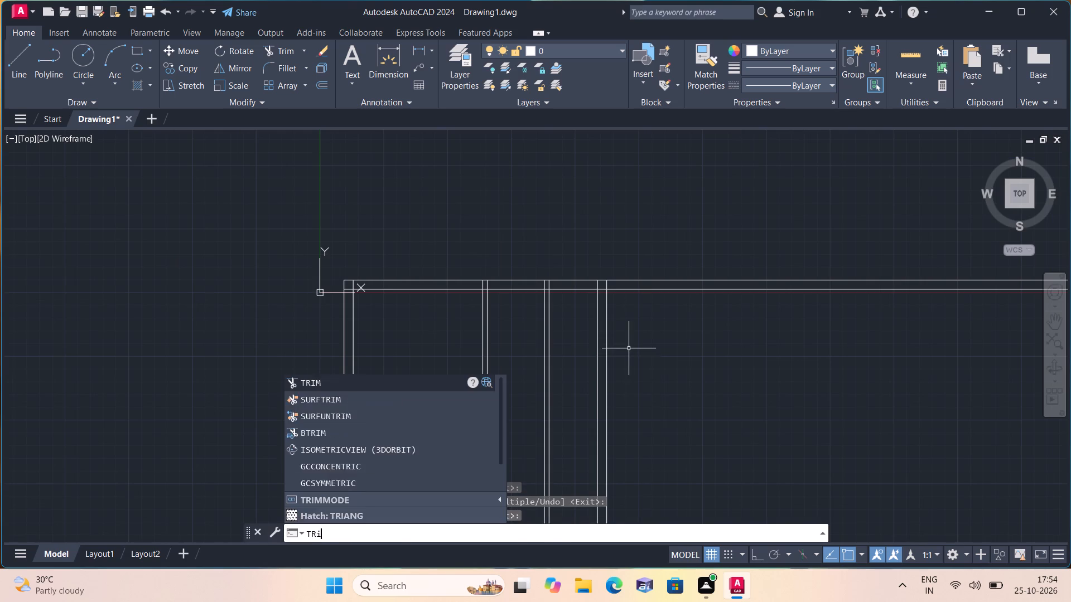
key(space)
drag(664, 220, 701, 362)
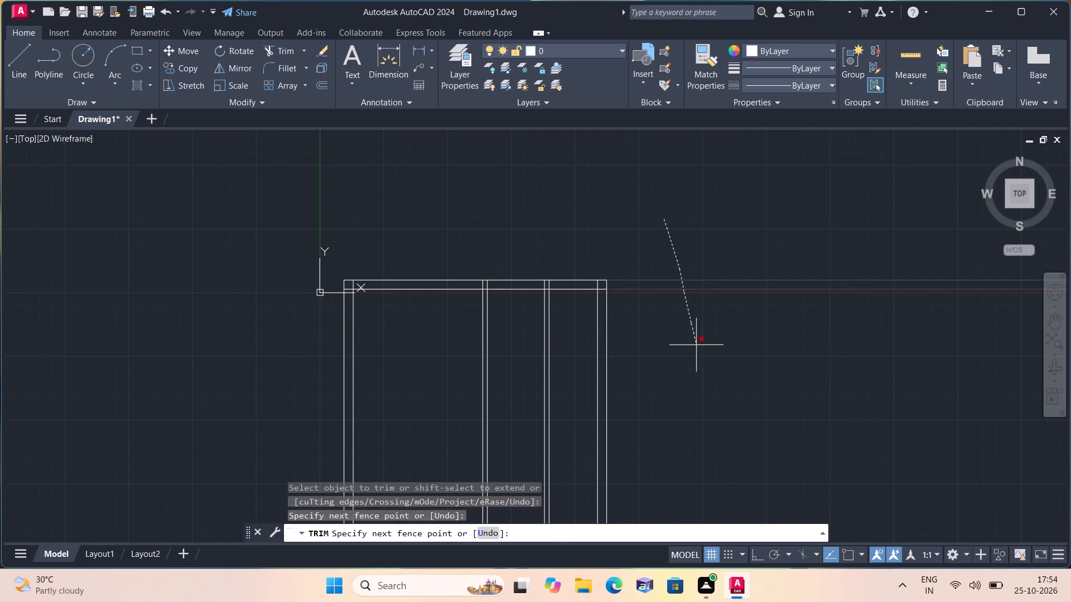
drag(701, 362, 701, 362)
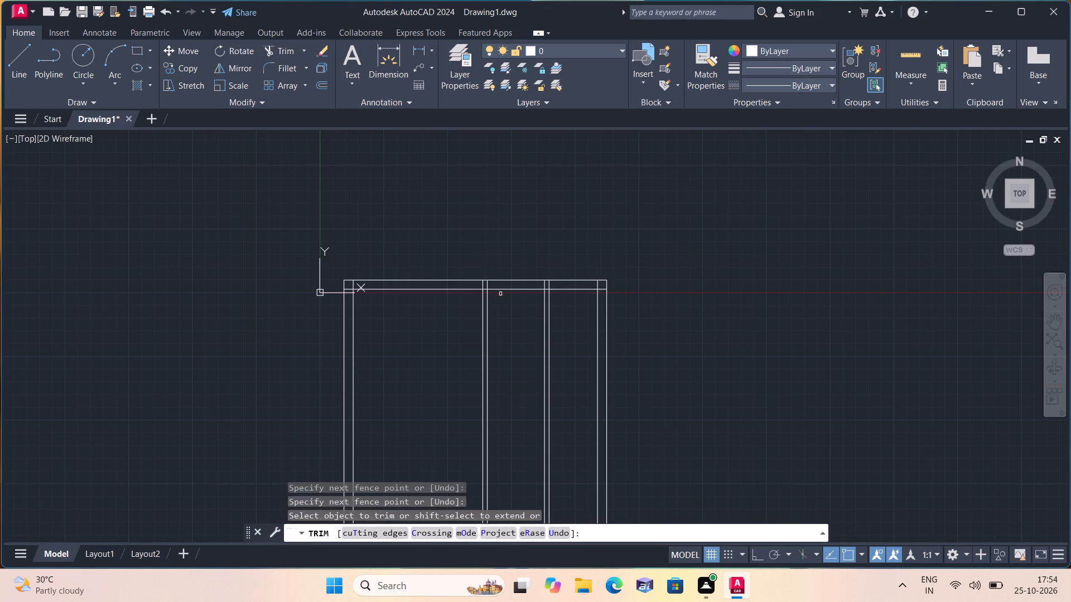
Trim the lines of both vertical partitions where they cross the thickness of the top wall.
scroll(477, 280, up, 2)
click(476, 289)
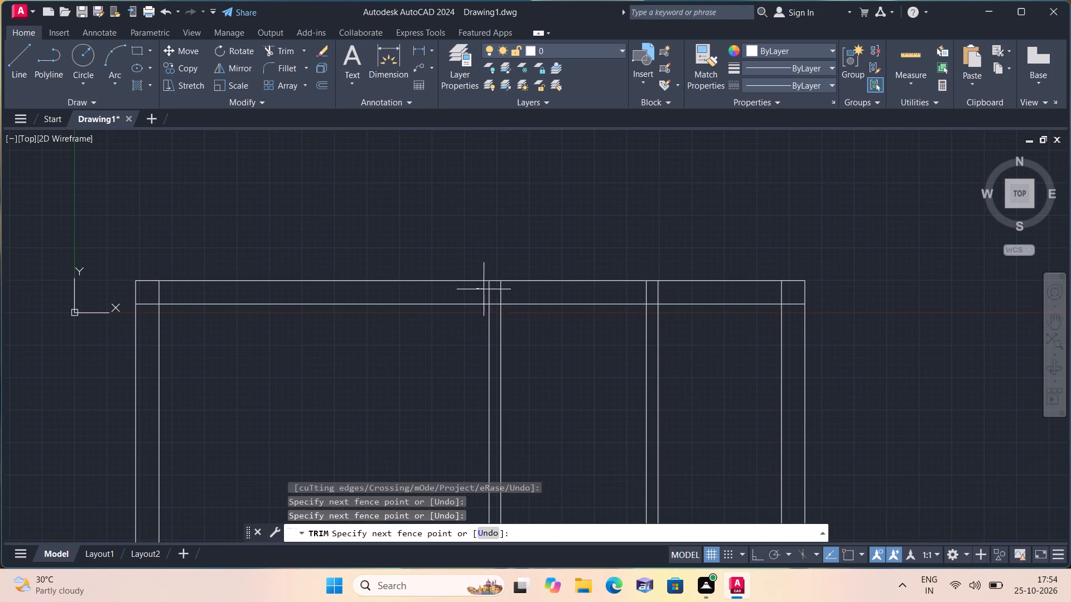
click(668, 297)
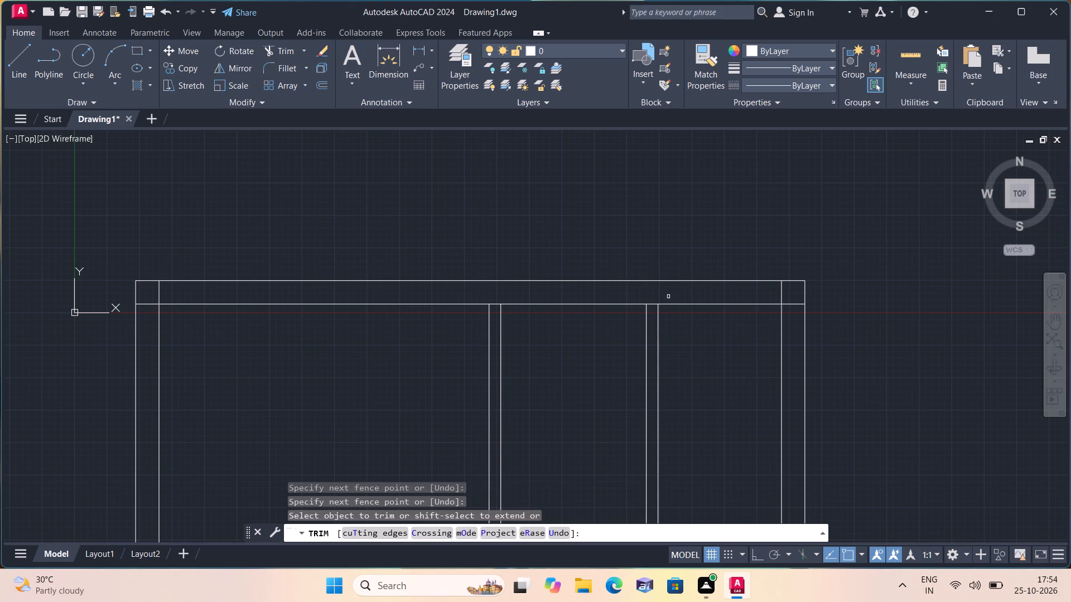
Trim the overlapping inner wall lines at the top-right and top-left corners to clean up both exterior wall corners.
click(782, 293)
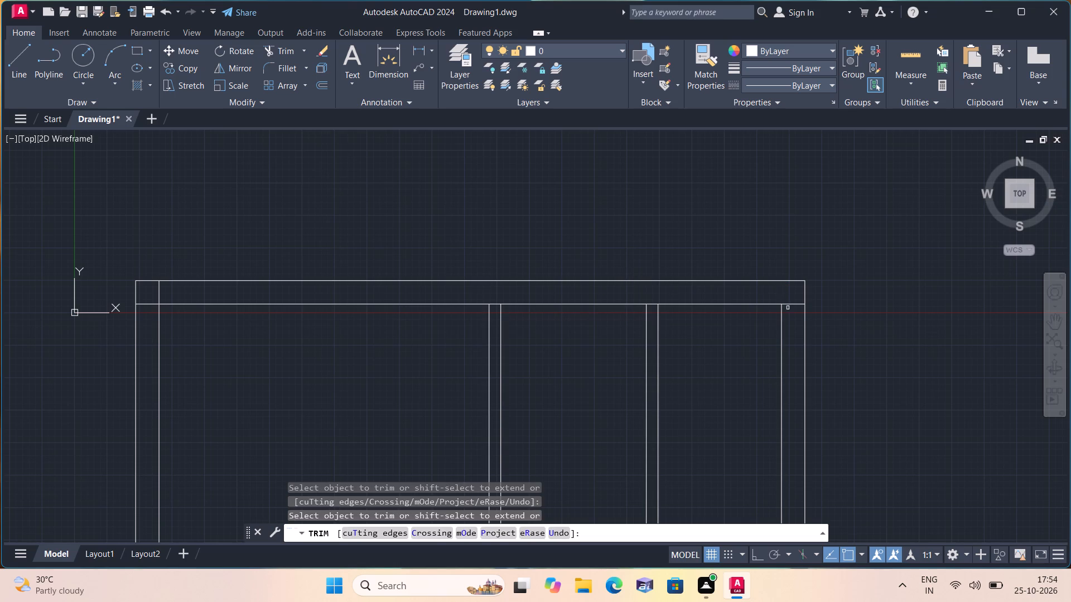
click(788, 308)
click(786, 298)
scroll(786, 297, down, 1)
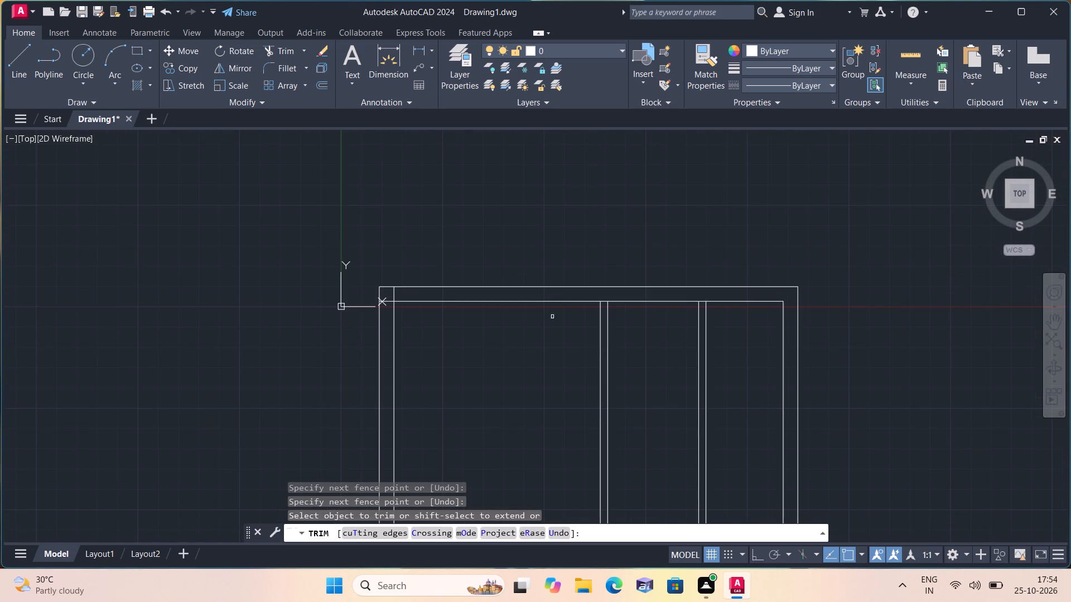
scroll(372, 312, up, 2)
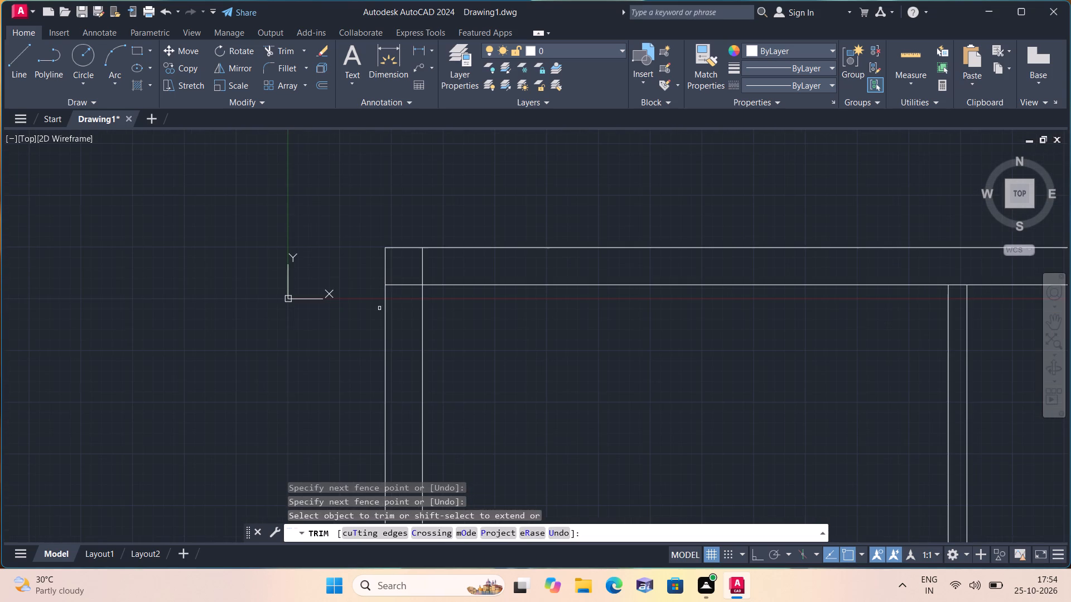
click(401, 298)
click(426, 277)
scroll(426, 275, down, 2)
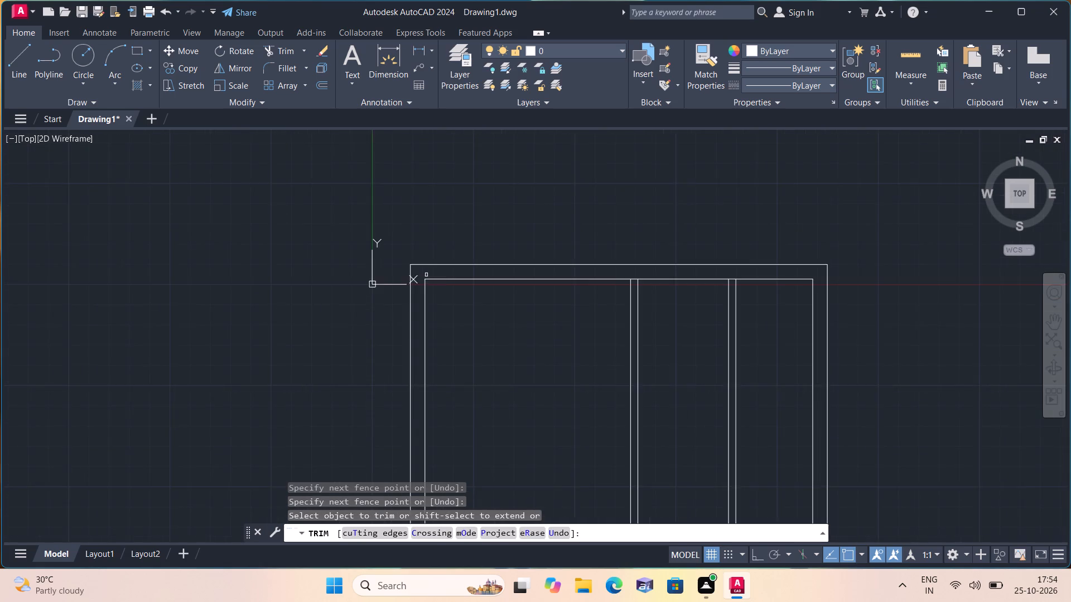
scroll(426, 275, down, 1)
middle_drag(487, 352, 424, 295)
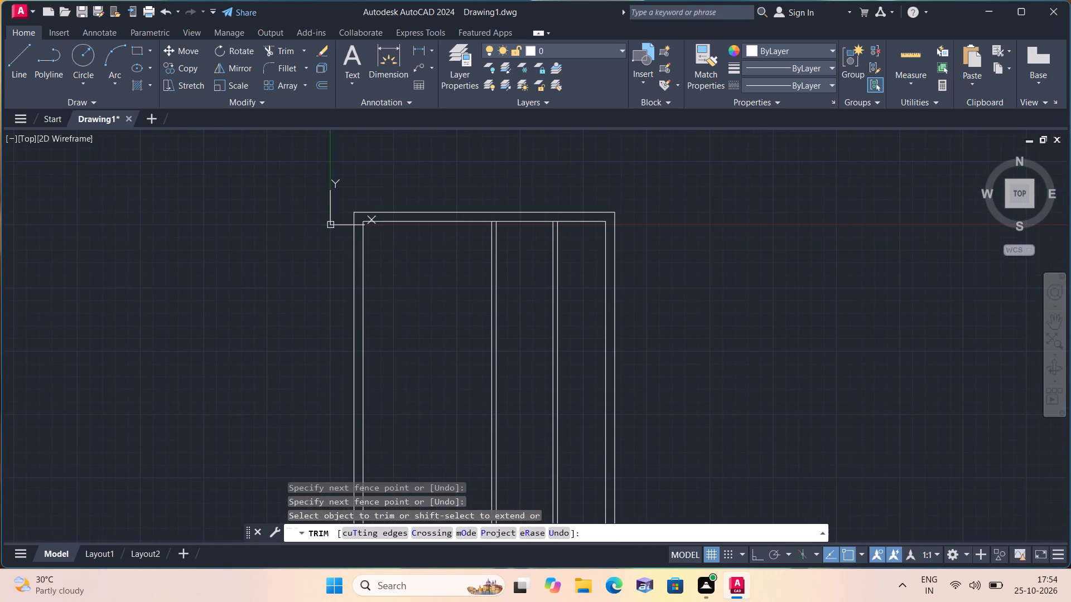
key(space)
Offset the top wall's inner line 4'4" downward for the depth of the small rooms.
text(off)
key(space)
text(4'4")
key(space)
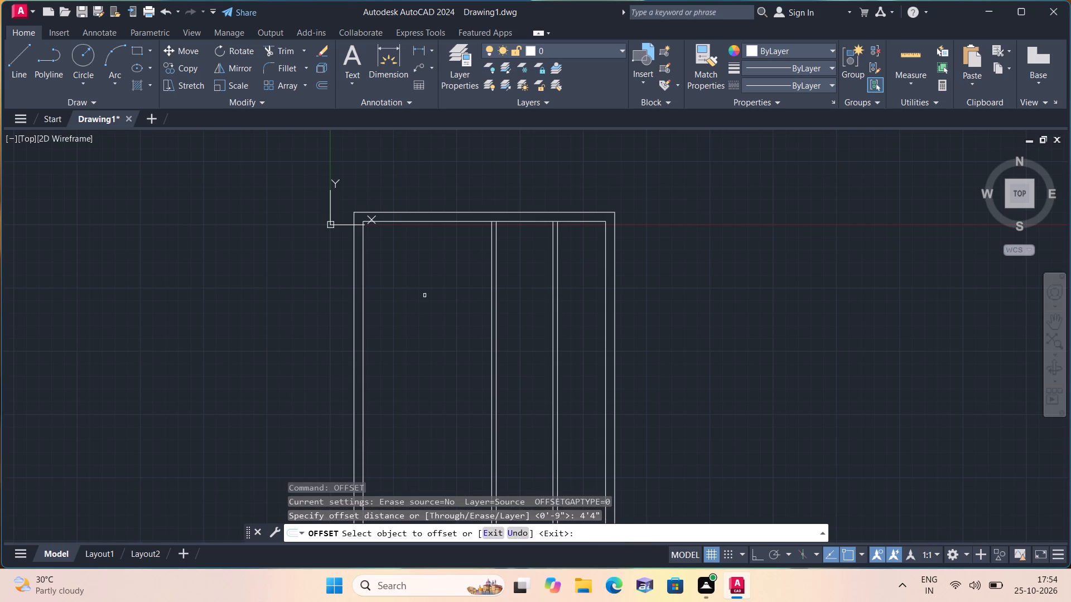
click(543, 221)
click(533, 296)
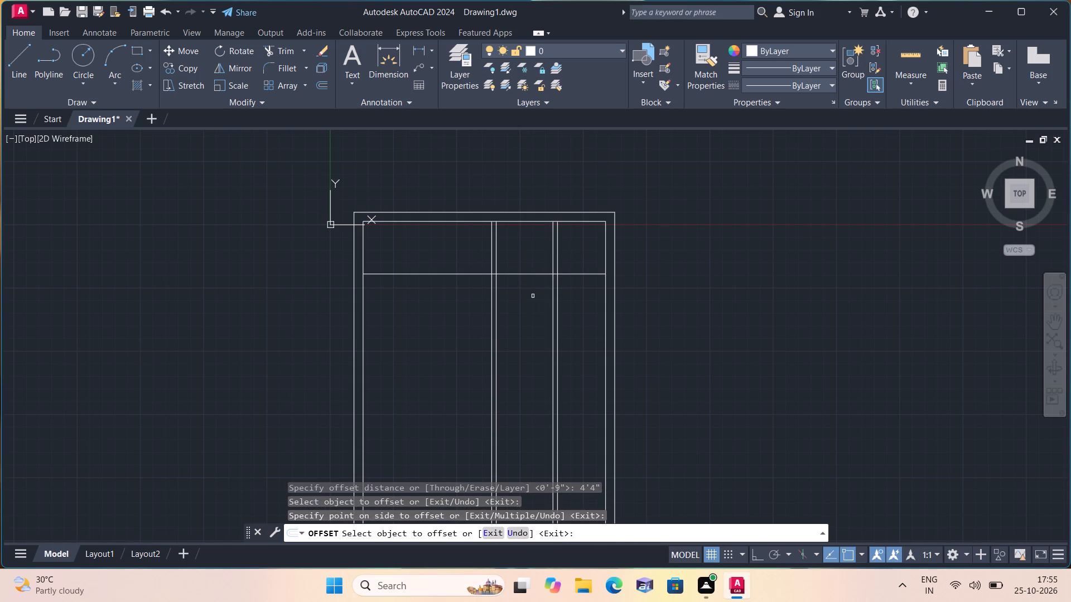
key(space)
Offset the new horizontal line 4.5" downward to form a horizontal partition wall.
key(space)
text(4.5")
key(space)
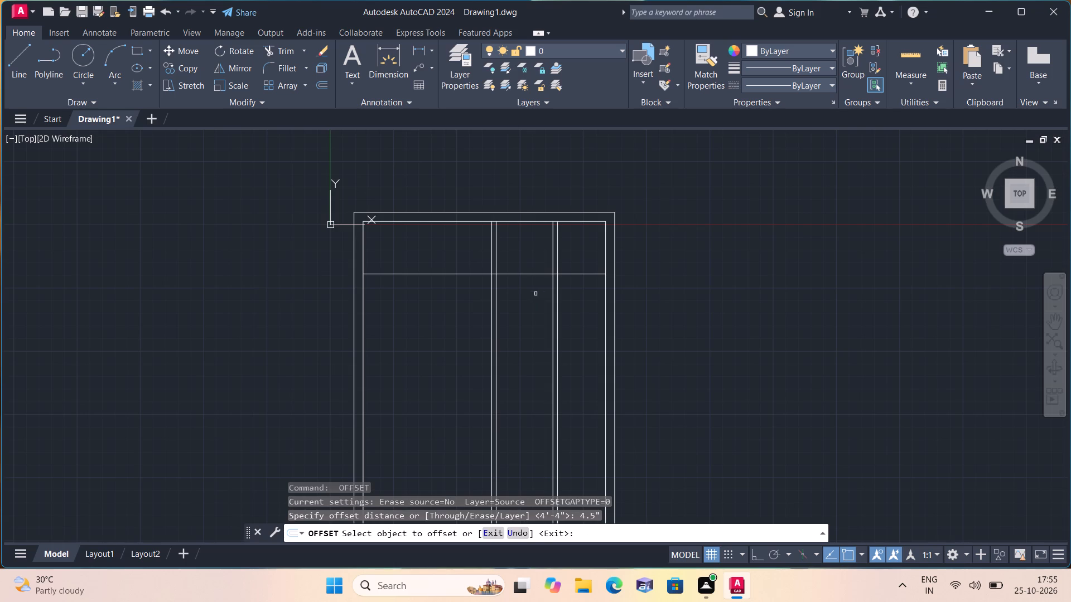
click(535, 275)
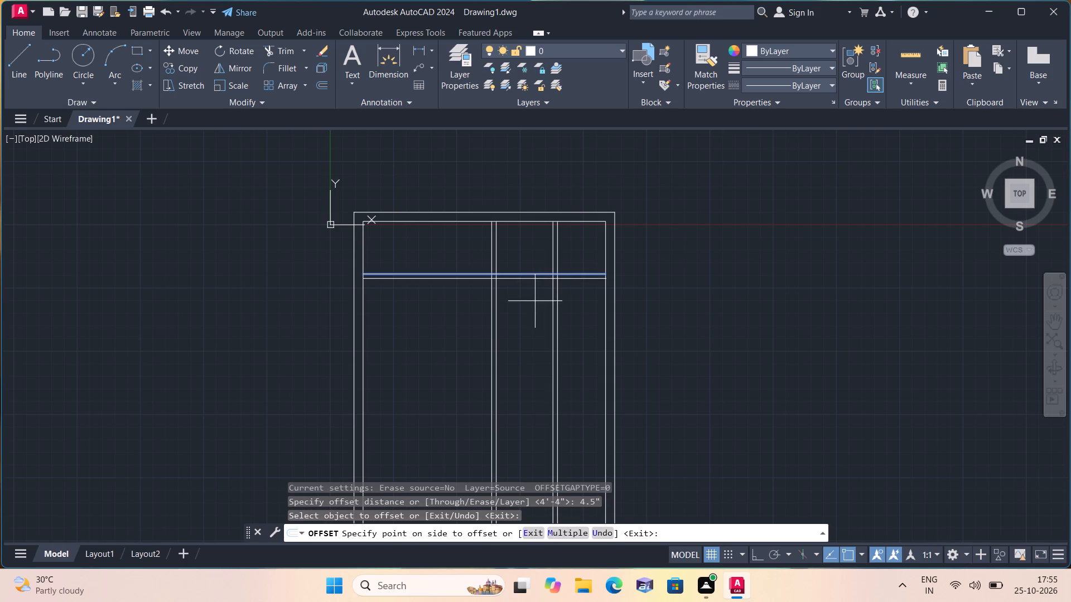
click(535, 301)
key(space)
Trim the horizontal partition's two lines where they cross the first room, between the left wall and first partition.
text(trim)
key(space)
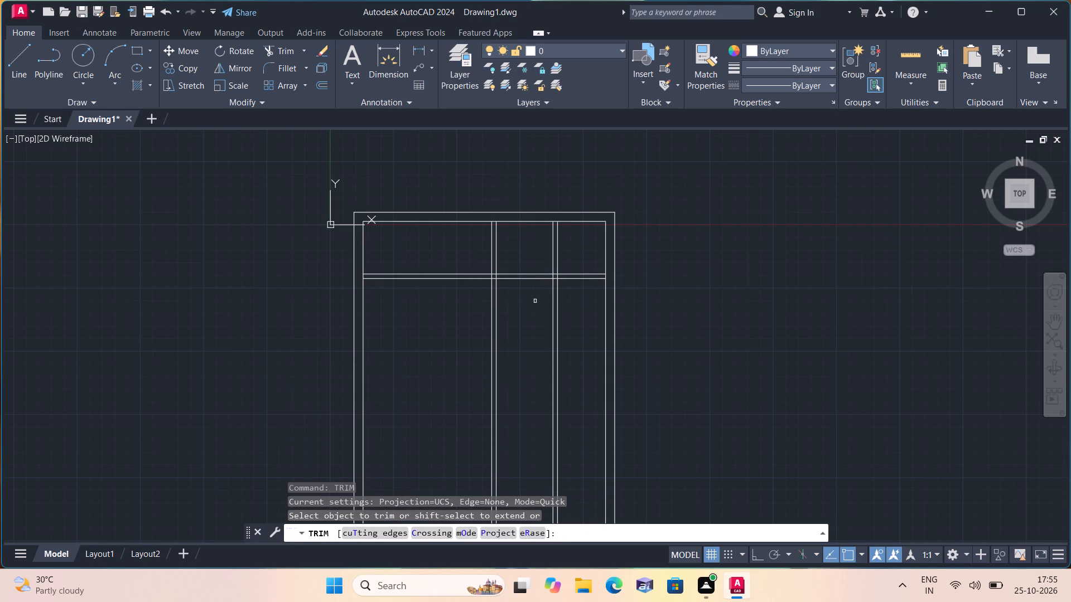
drag(459, 258, 453, 307)
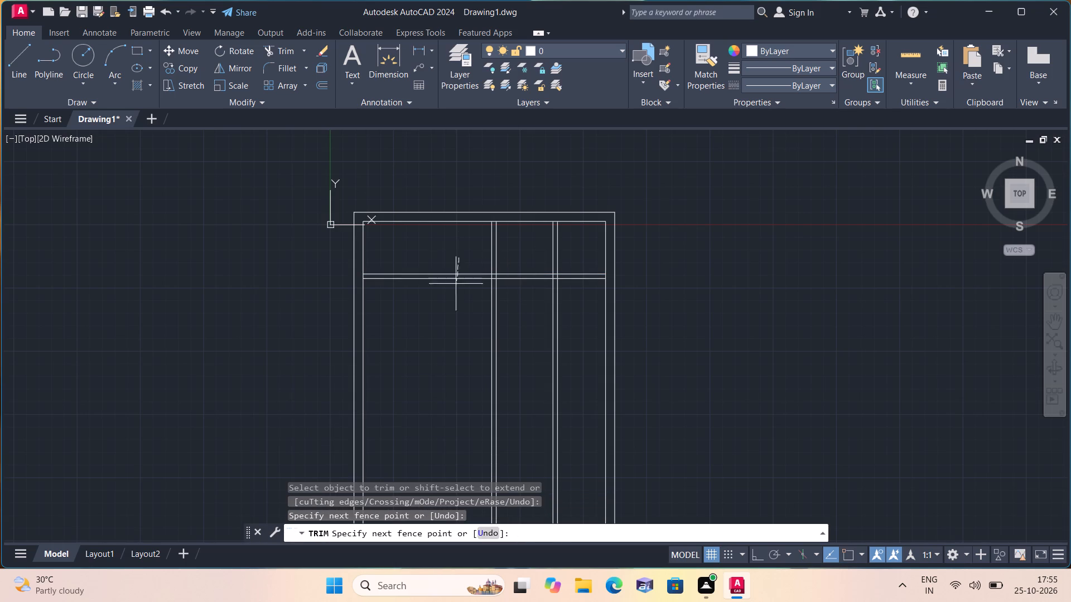
drag(453, 307, 452, 315)
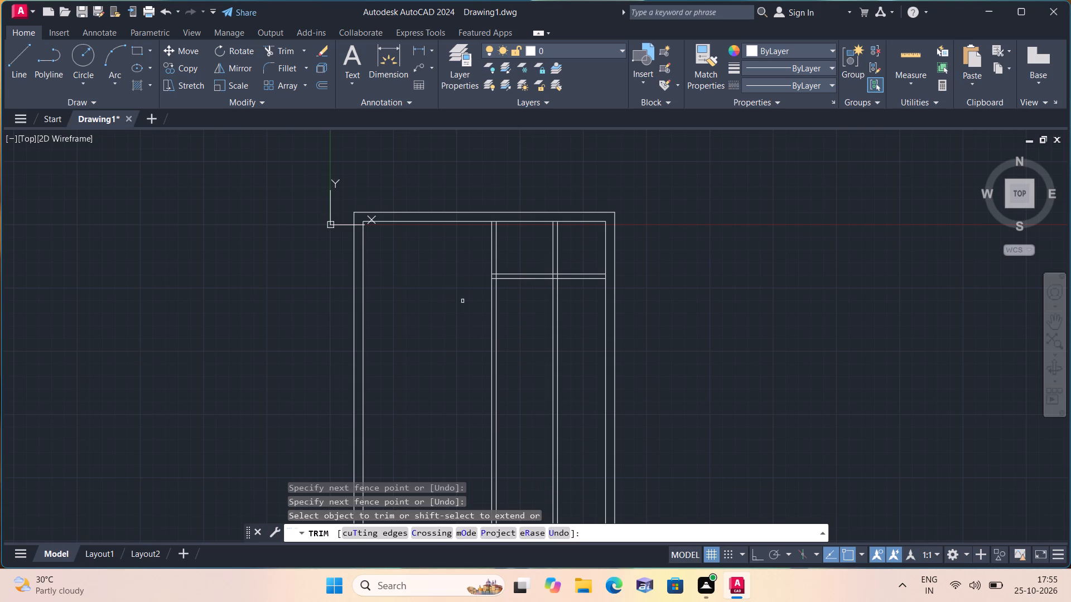
Trim the top wall's inner line between the paired lines of both vertical partitions to open the wall junctions.
scroll(501, 214, up, 1)
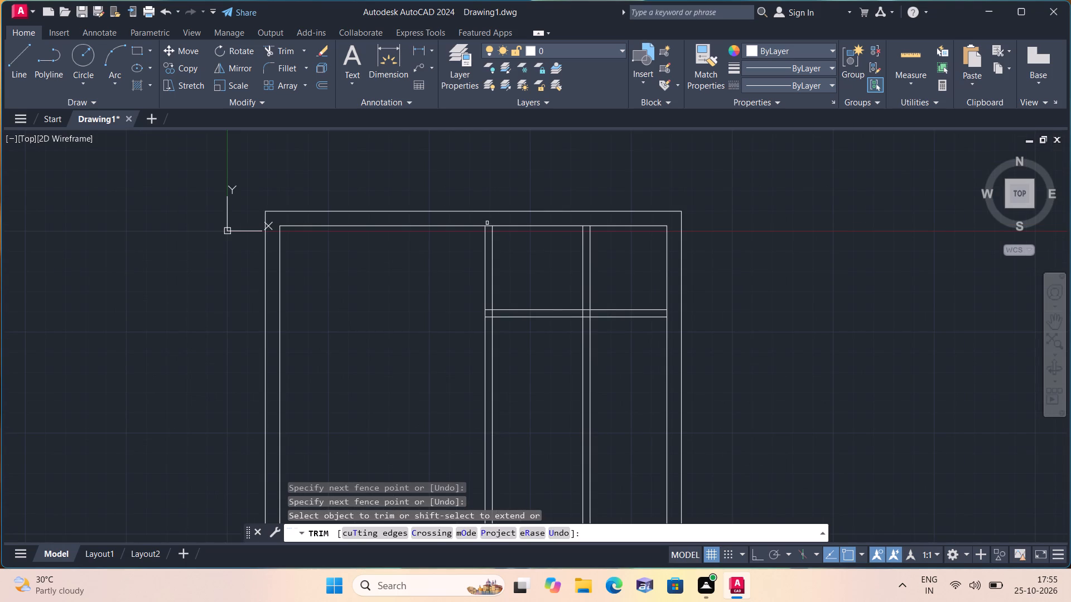
click(488, 225)
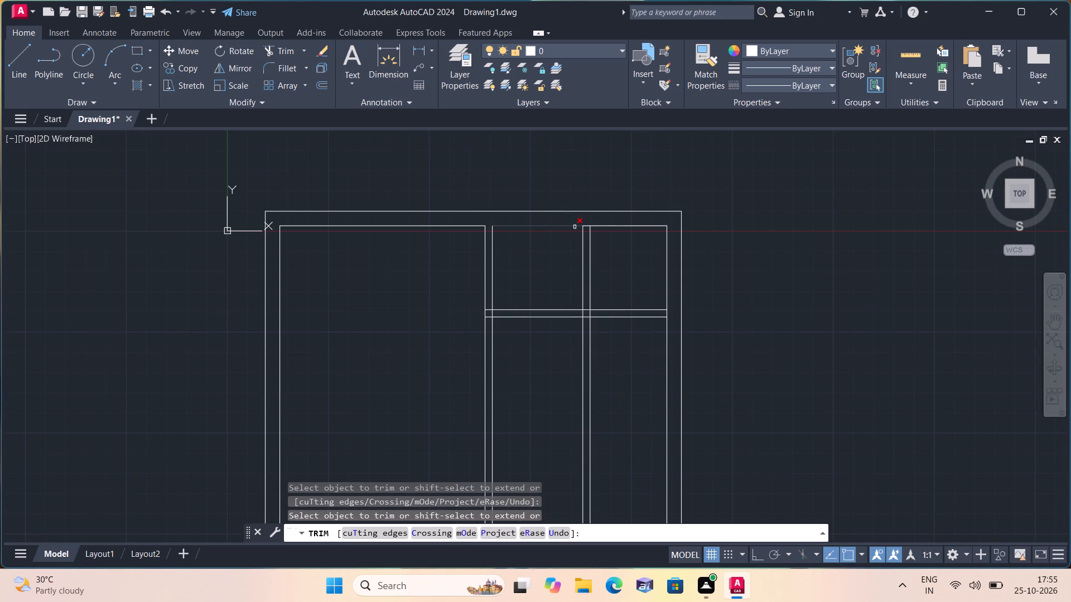
click(591, 225)
key(ctrl+z)
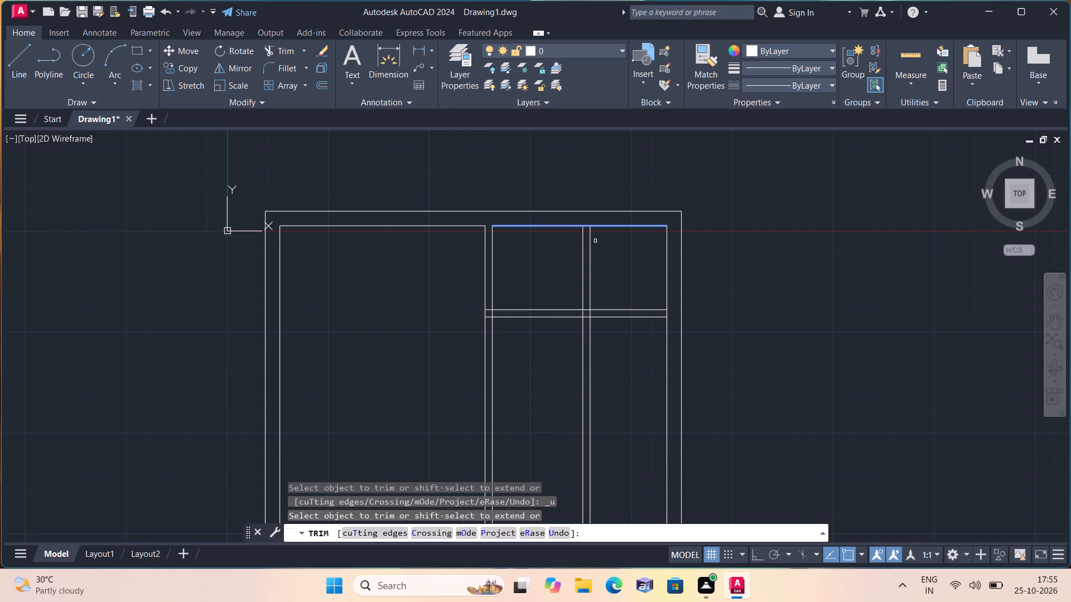
click(586, 225)
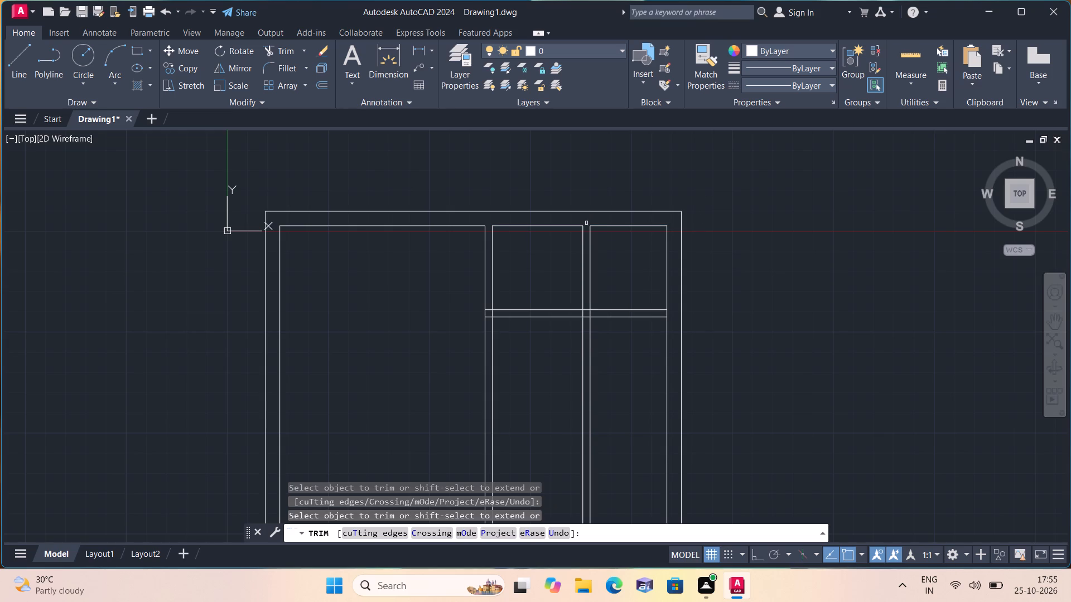
key(space)
Offset the horizontal partition's lower line 10'6" downward for the depth of the room below the small rooms.
text(off)
key(space)
text(10'6")
key(space)
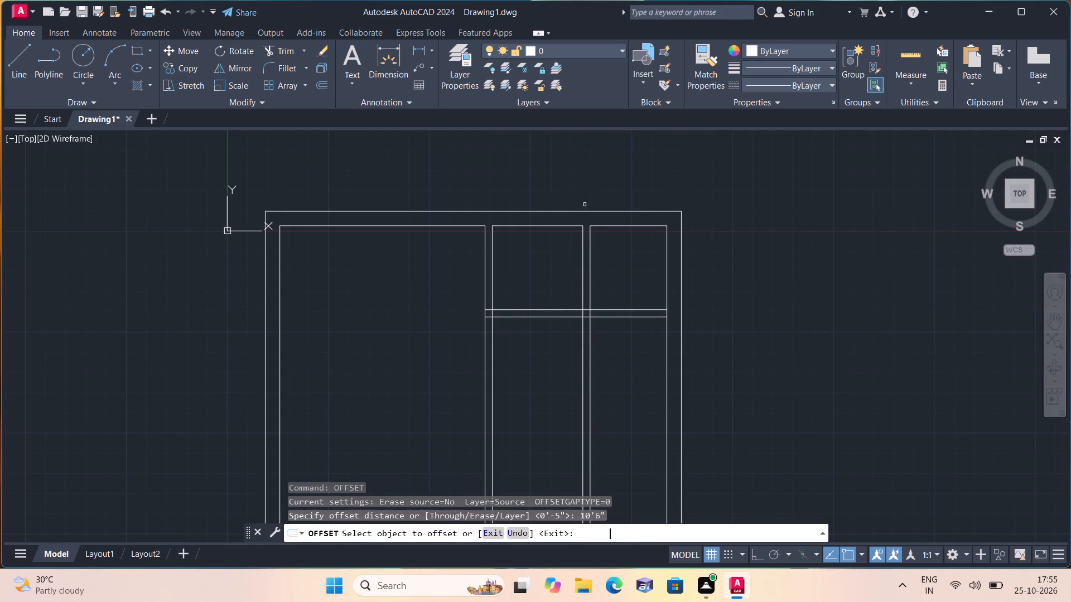
scroll(585, 213, down, 1)
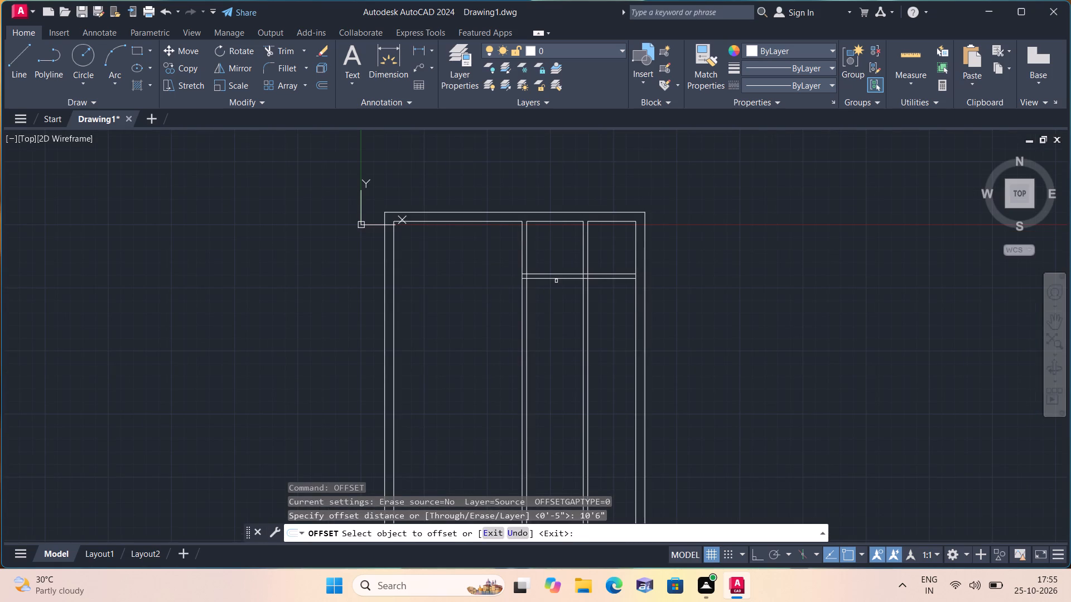
click(555, 278)
click(559, 341)
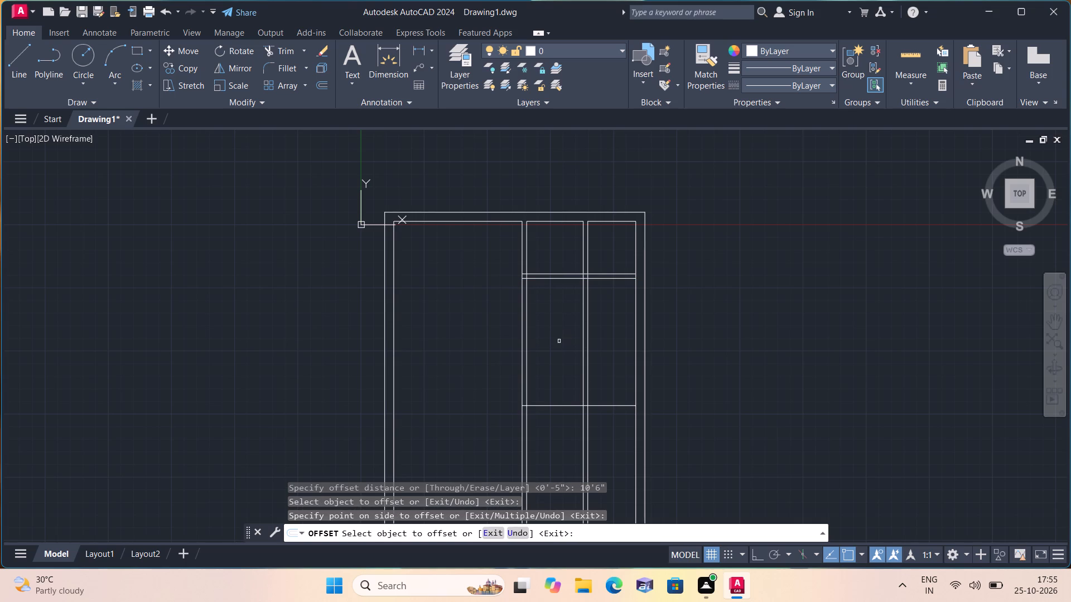
key(space)
Offset the new horizontal line 9" downward to form the room's bottom wall.
key(space)
text(9")
key(space)
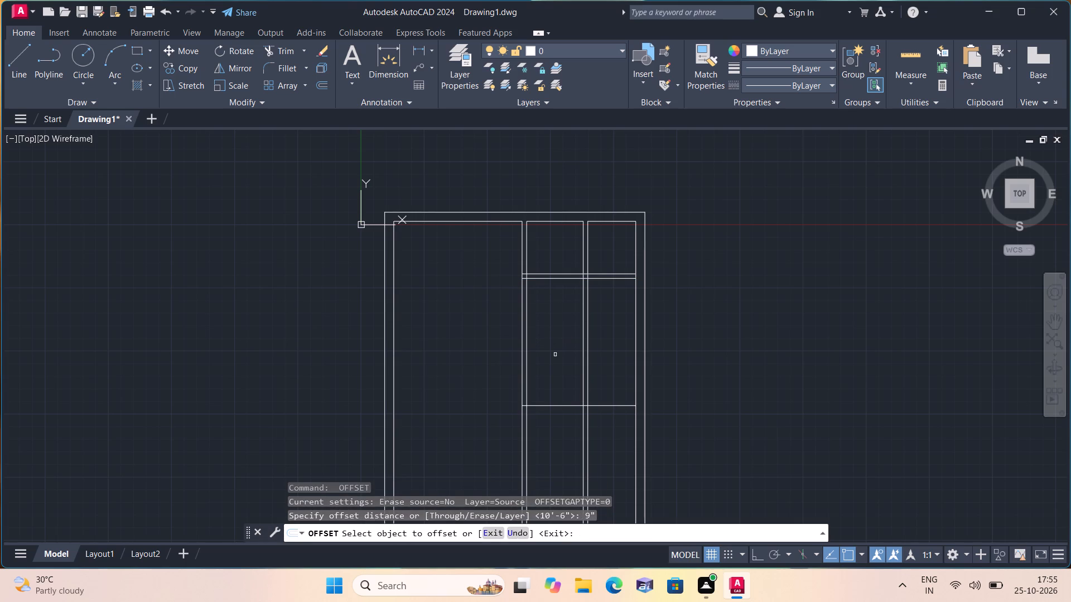
click(555, 406)
click(557, 449)
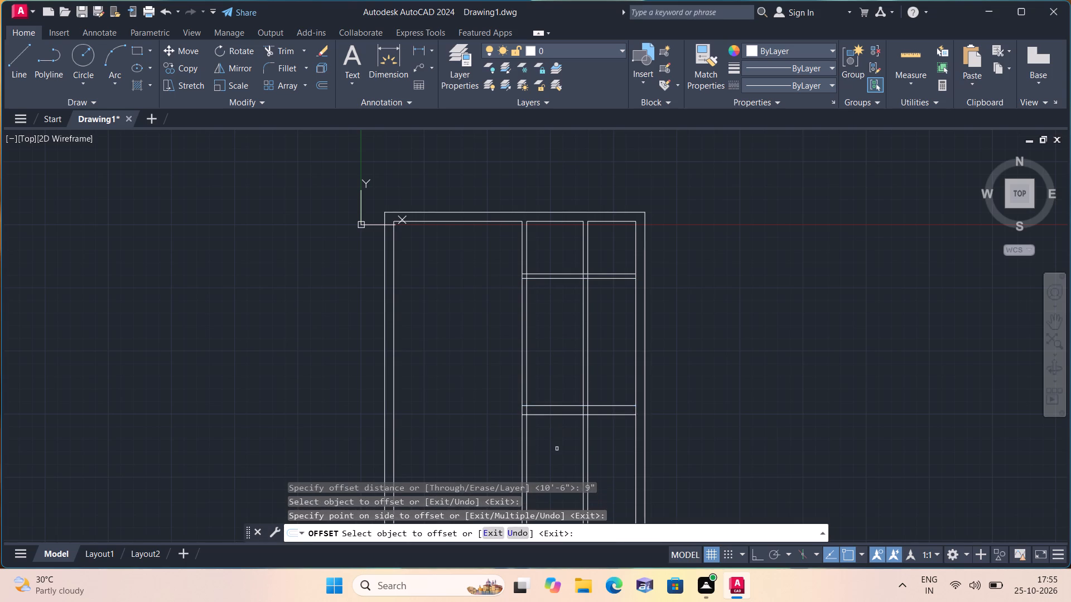
middle_drag(556, 446, 596, 356)
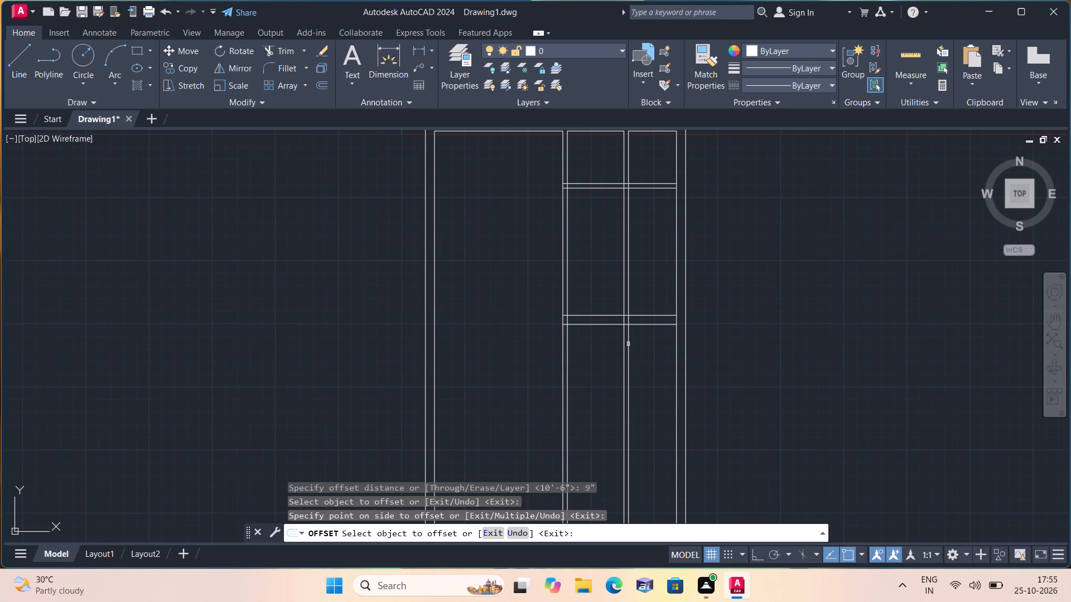
key(space)
Trim both vertical partitions below the new 9" wall, and the second partition between the two horizontal walls.
text(trim)
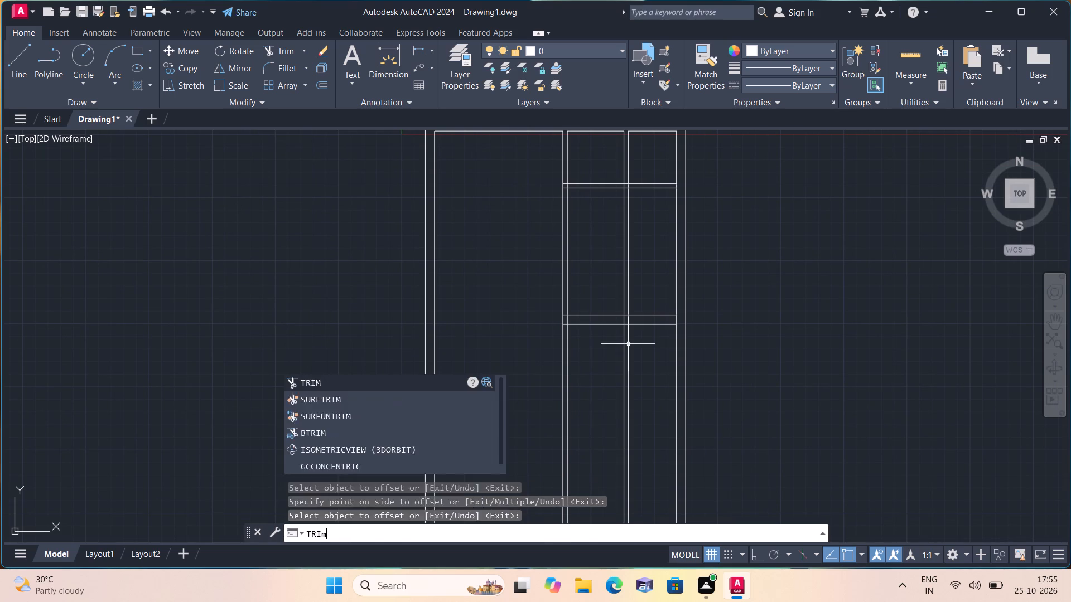
key(space)
drag(639, 348, 591, 358)
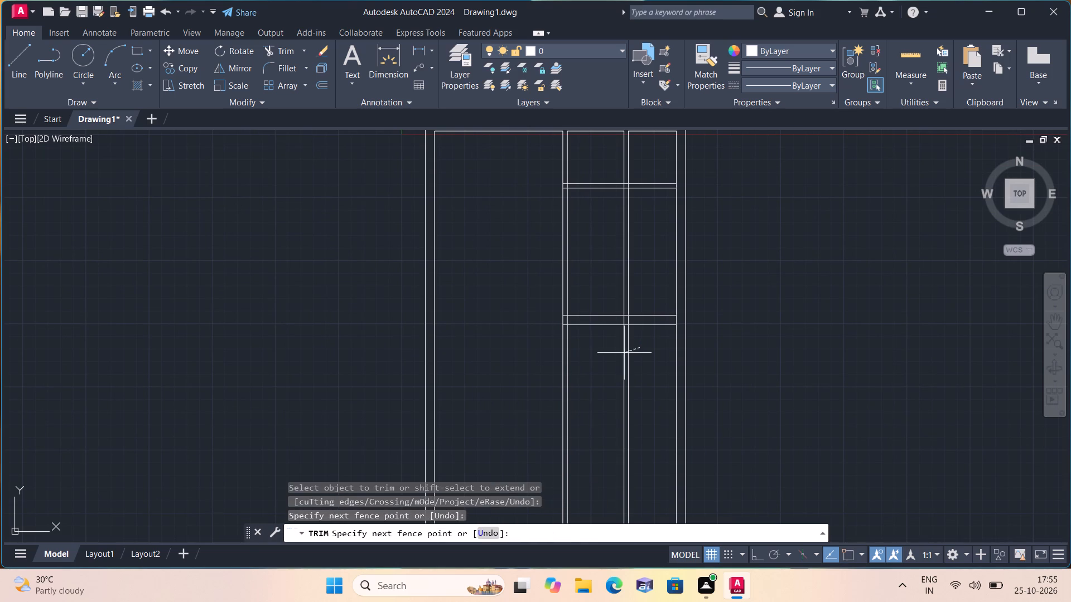
drag(591, 358, 532, 368)
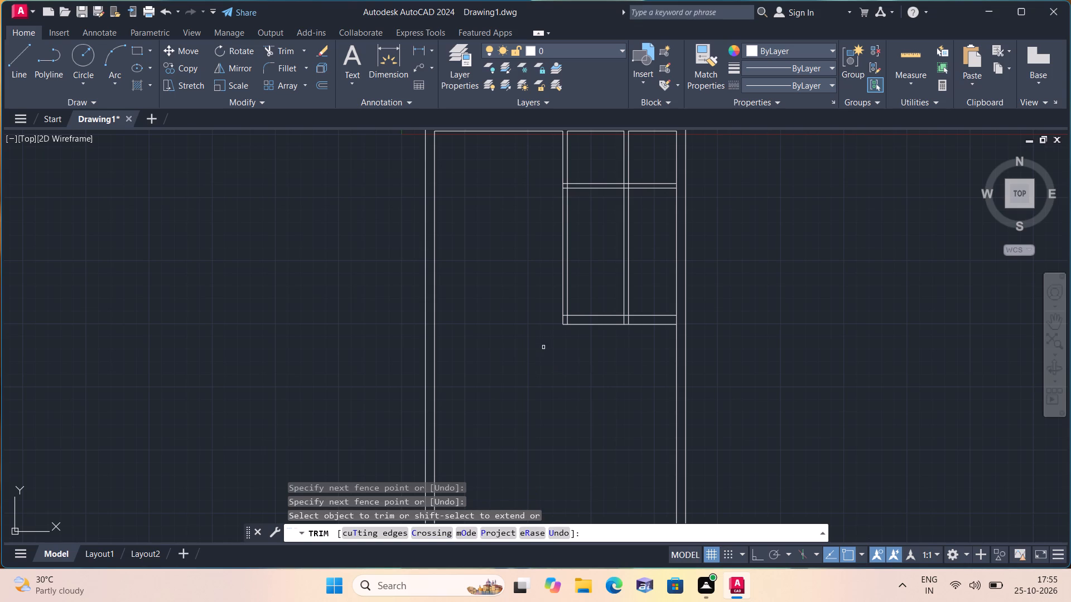
scroll(585, 285, down, 1)
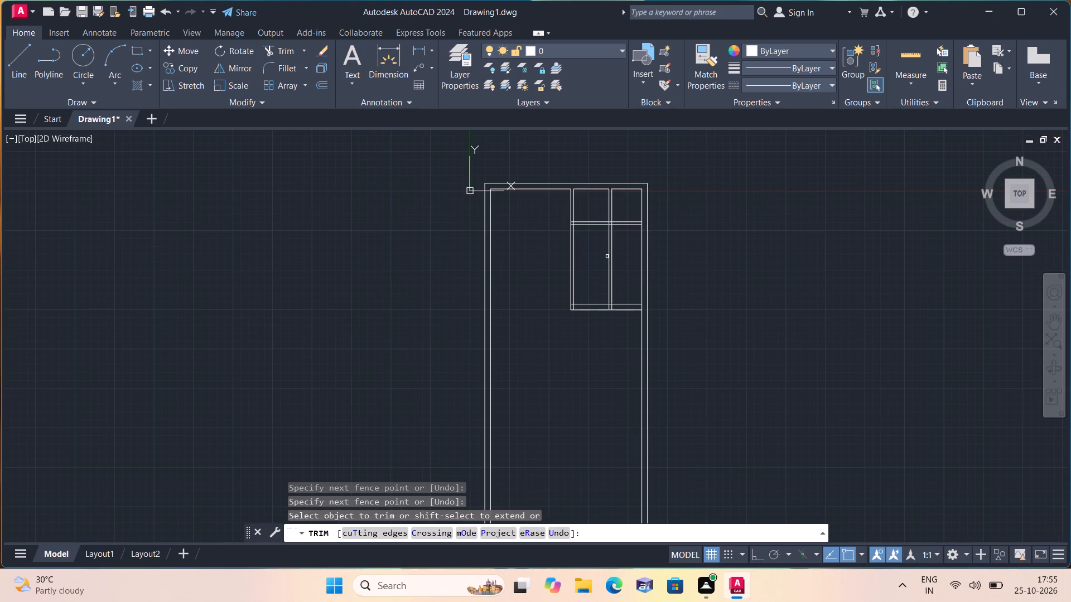
click(607, 256)
click(610, 256)
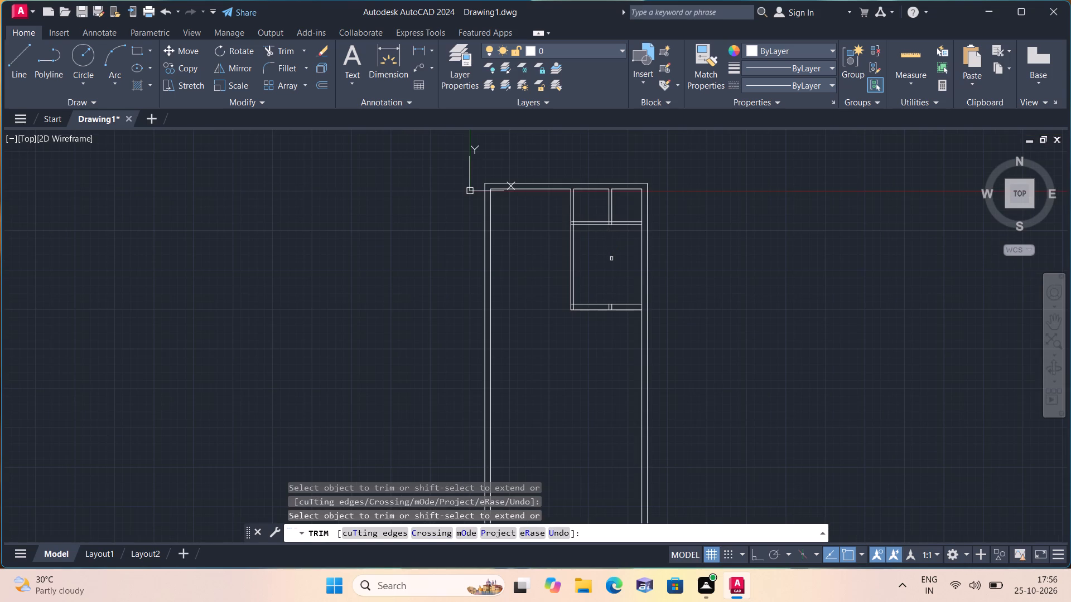
Trim the leftover vertical segments inside the 9" wall, including the right exterior wall's inner line at the junction.
scroll(609, 330, up, 2)
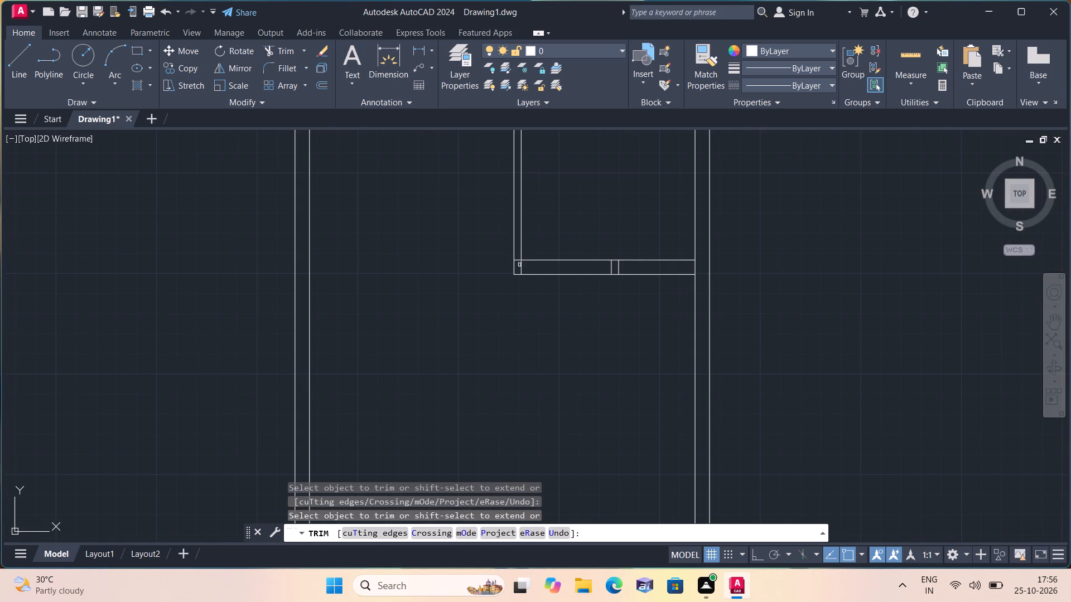
click(519, 266)
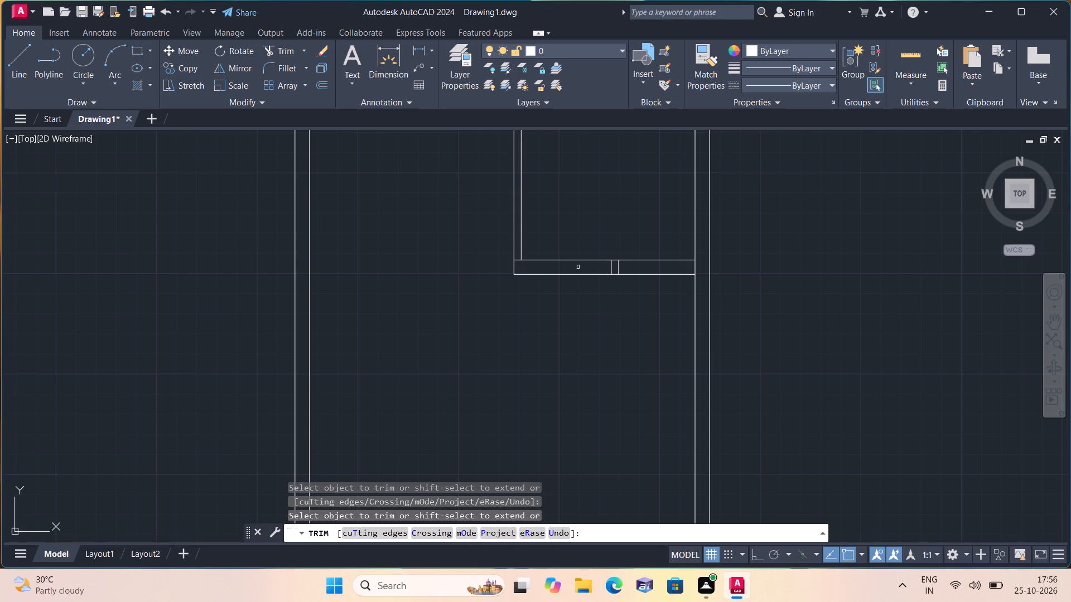
click(578, 267)
click(622, 265)
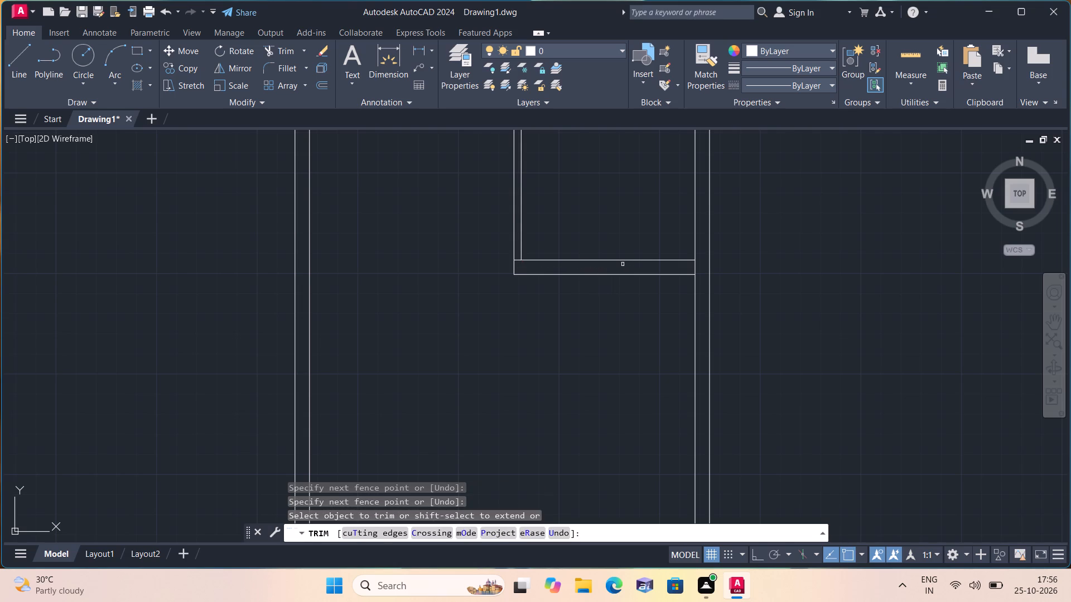
click(695, 269)
scroll(774, 257, down, 2)
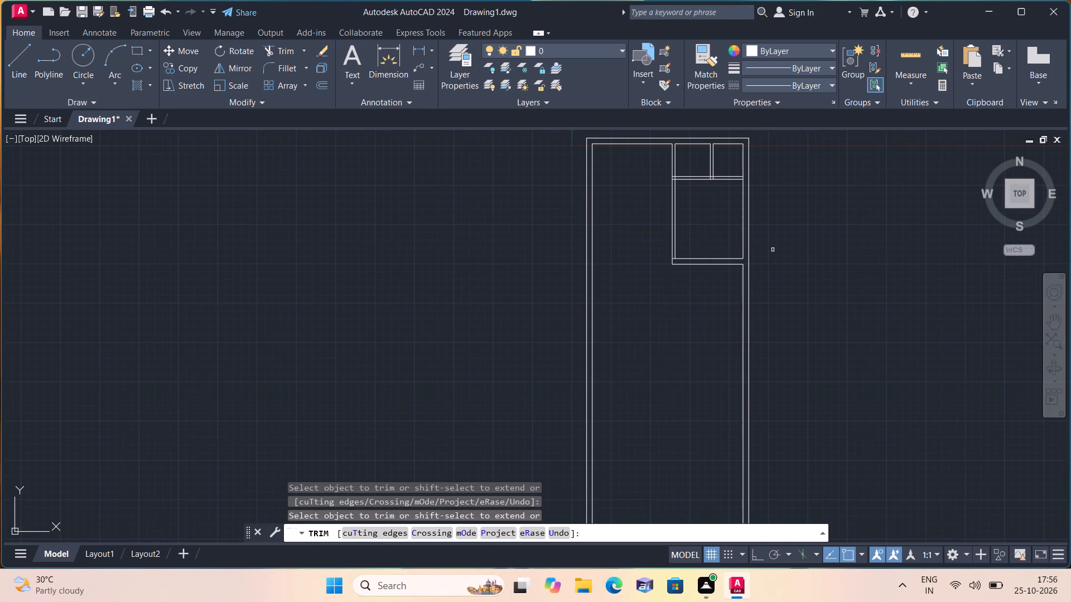
key(space)
Offset the top wall's inner line in the upper-left room 11'3" downward for the room's depth.
text(off 11')
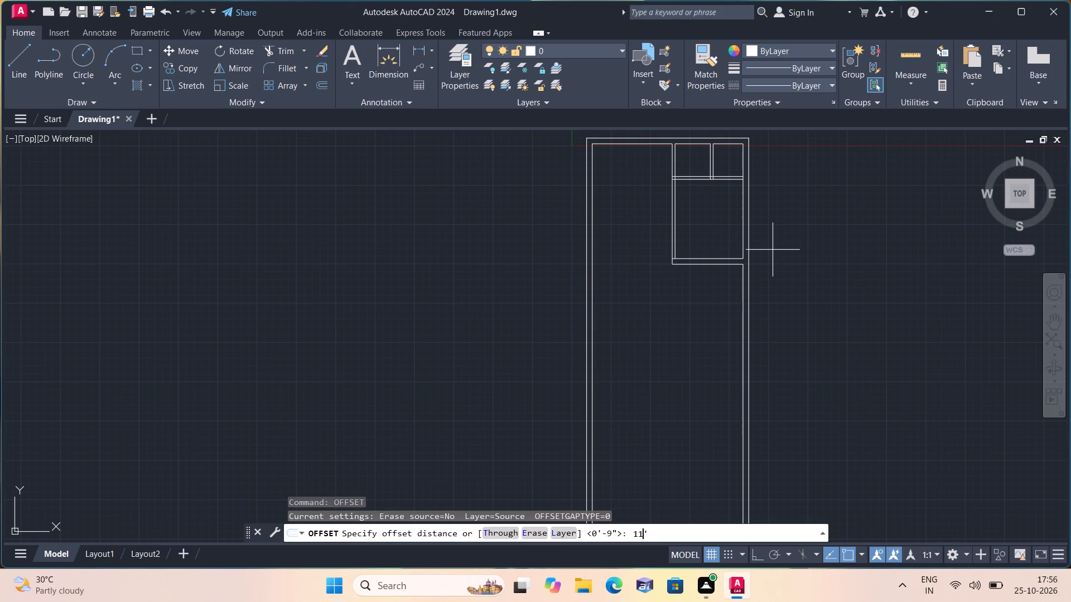
text(3")
key(space)
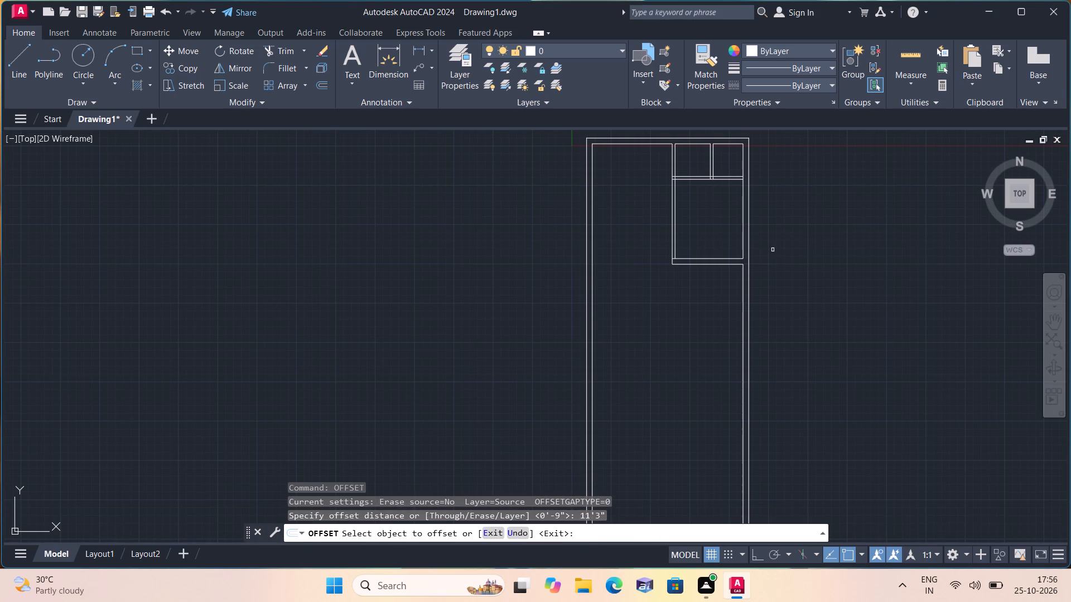
click(658, 143)
click(629, 265)
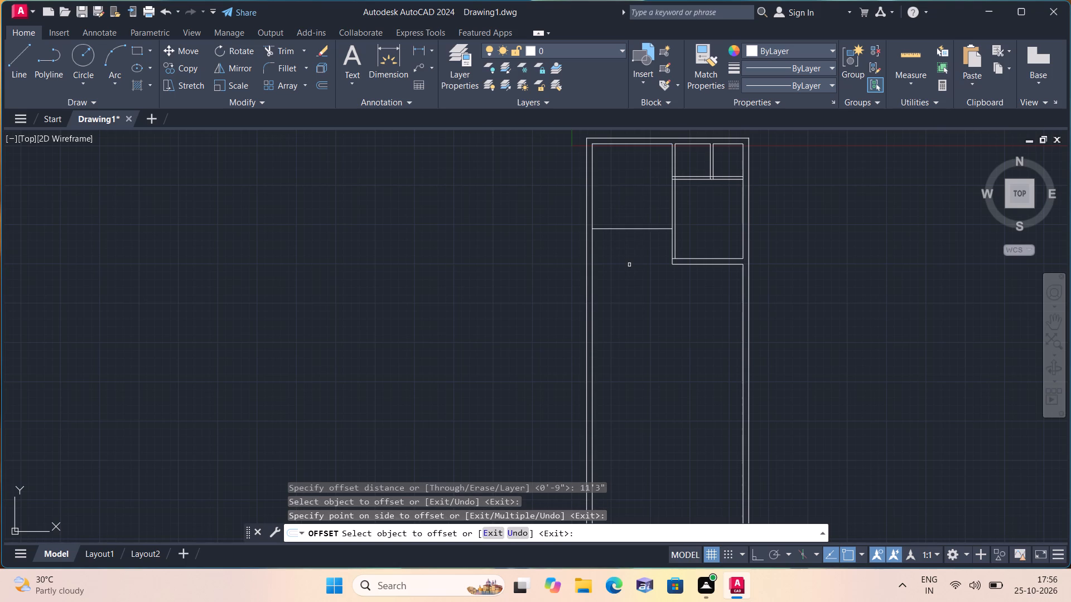
key(space)
Offset the upper-left room's new horizontal line 9" downward to form its bottom wall.
key(space)
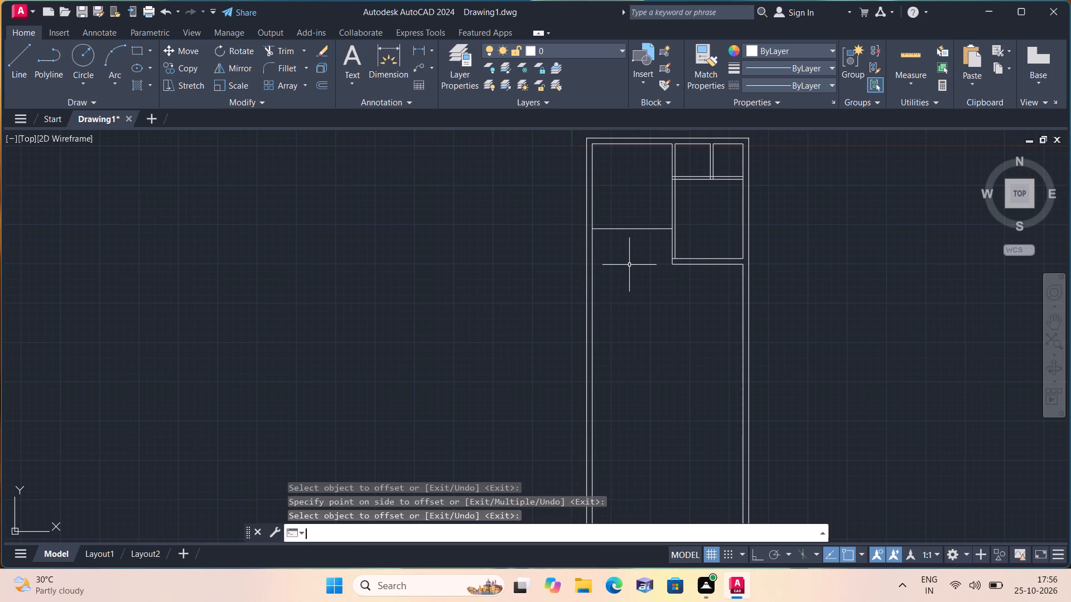
text(9")
key(space)
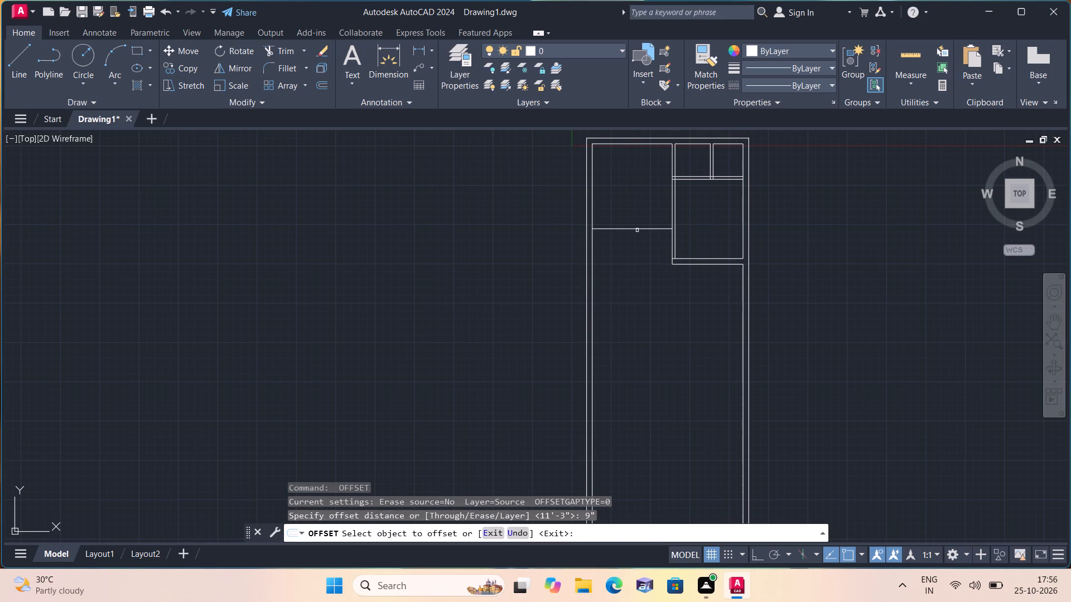
drag(639, 227, 639, 235)
click(636, 271)
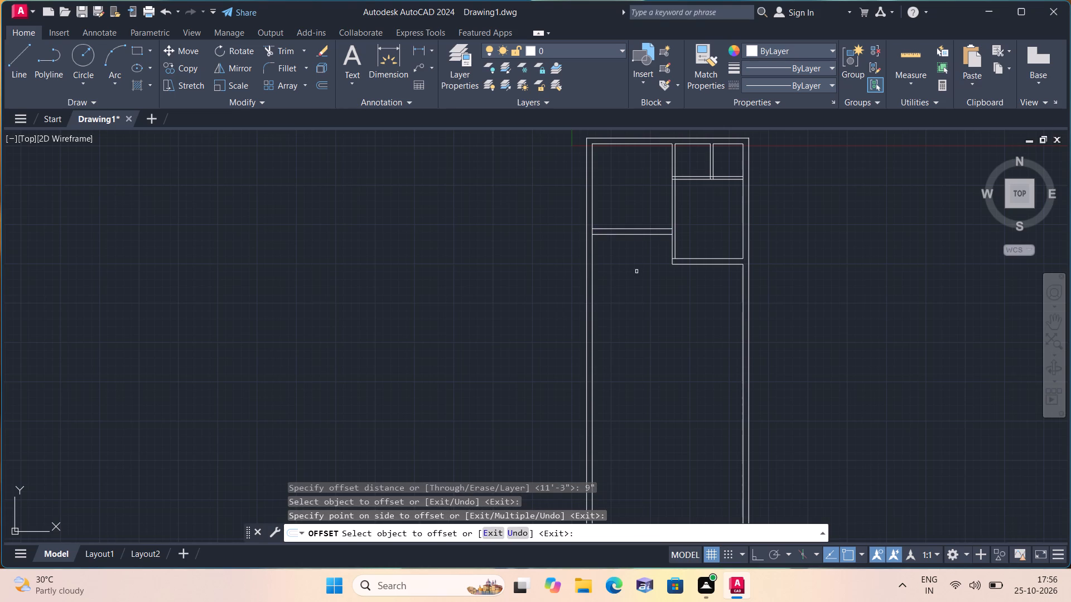
key(space)
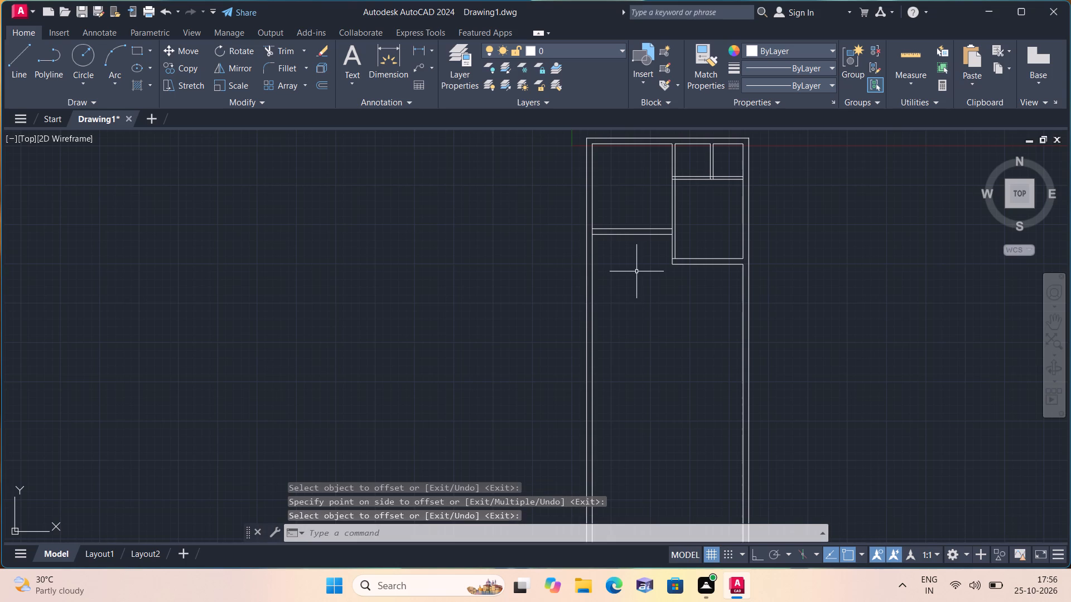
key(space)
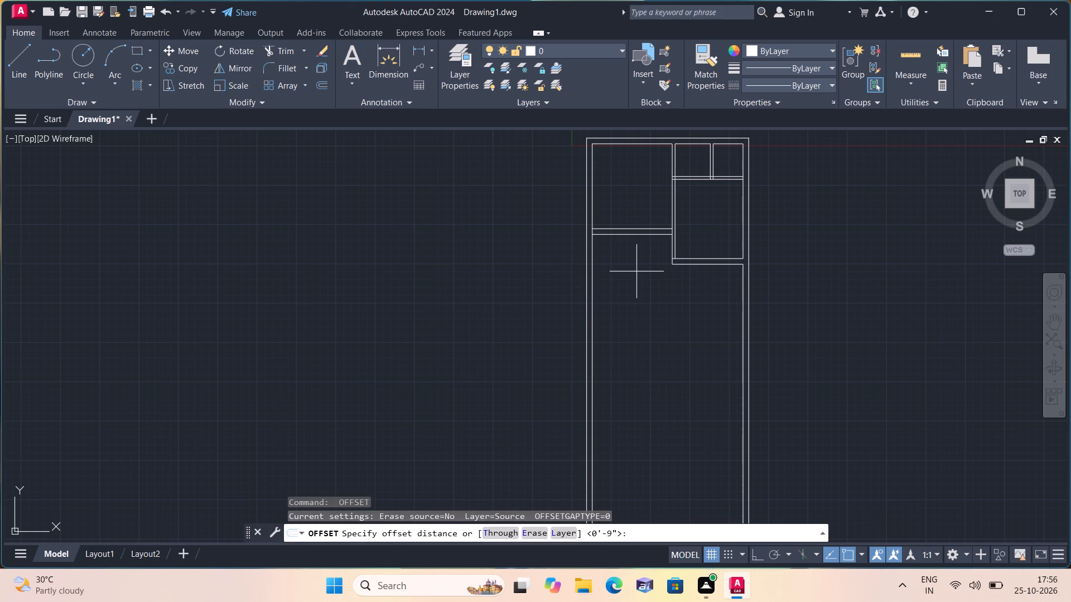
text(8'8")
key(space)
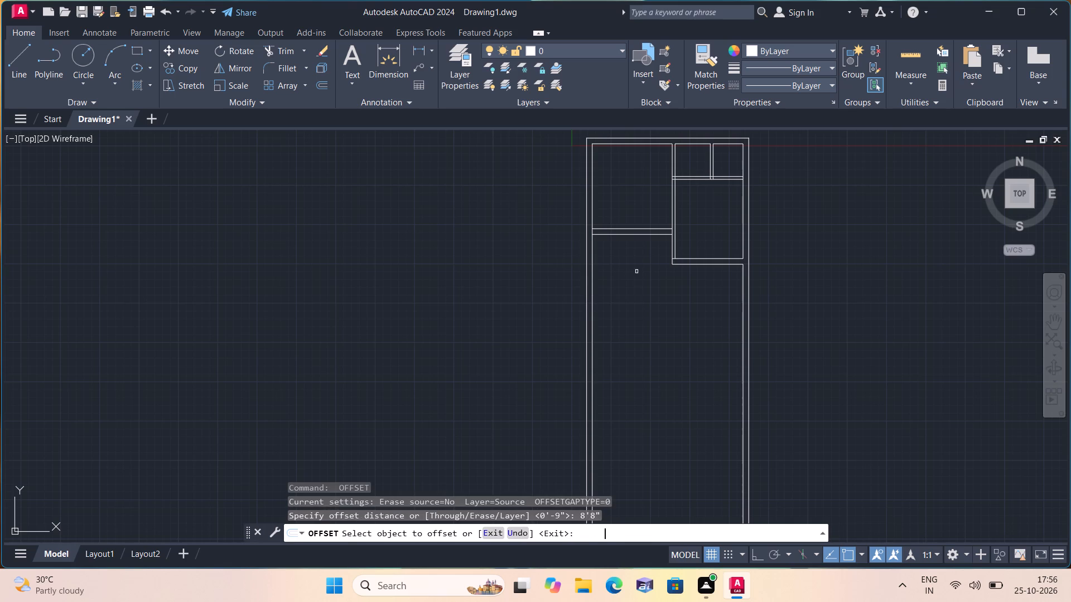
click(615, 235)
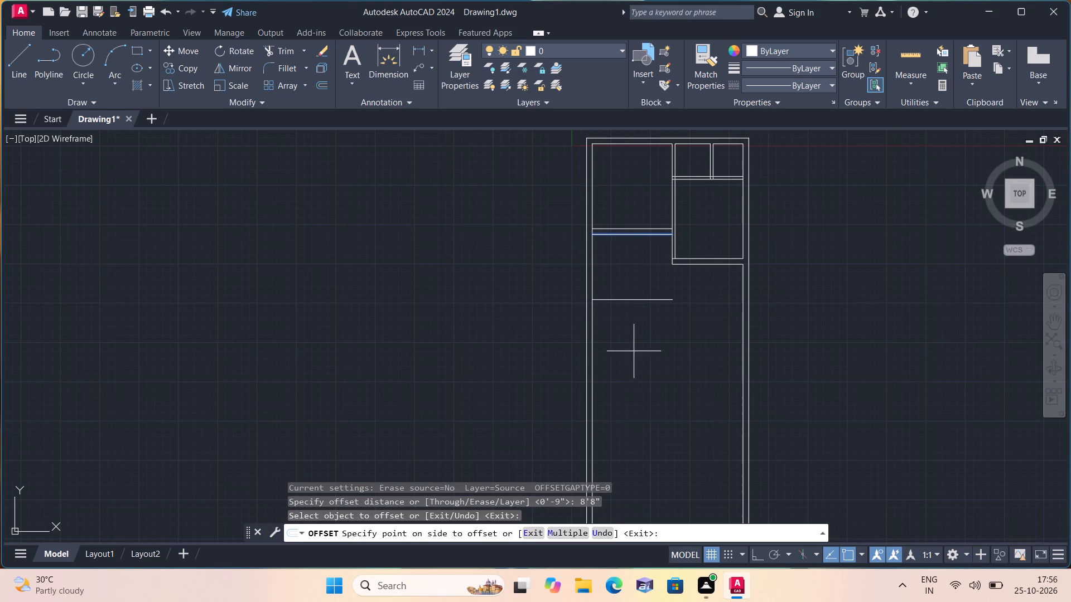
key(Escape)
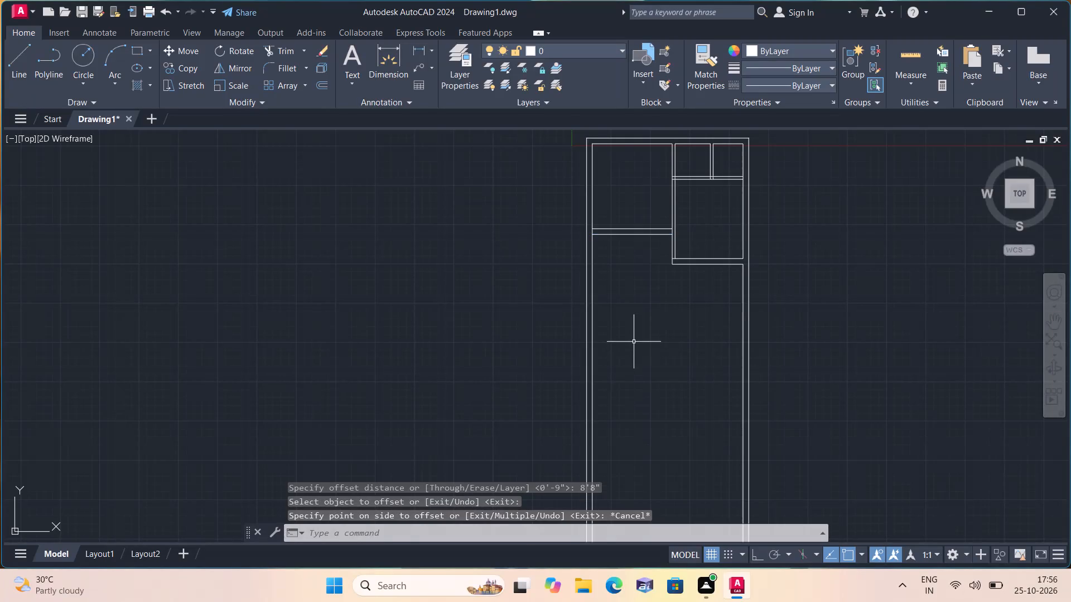
Offset the bottom line of the right-hand room's lower 9" wall 2'6" downward.
scroll(641, 327, up, 2)
middle_drag(649, 288, 646, 288)
scroll(648, 288, down, 1)
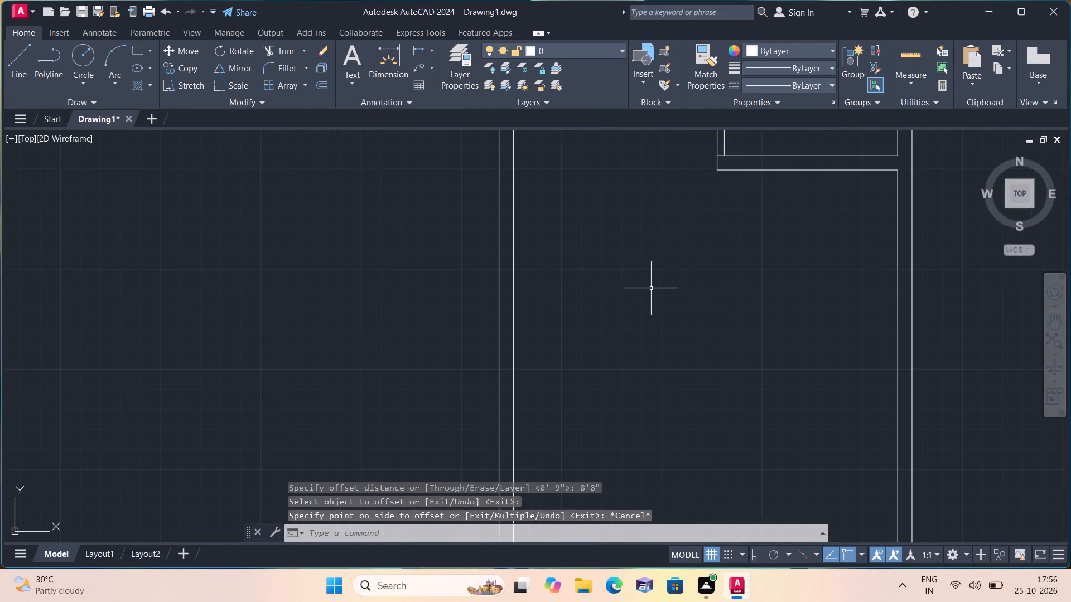
scroll(646, 288, down, 1)
middle_drag(646, 288, 514, 370)
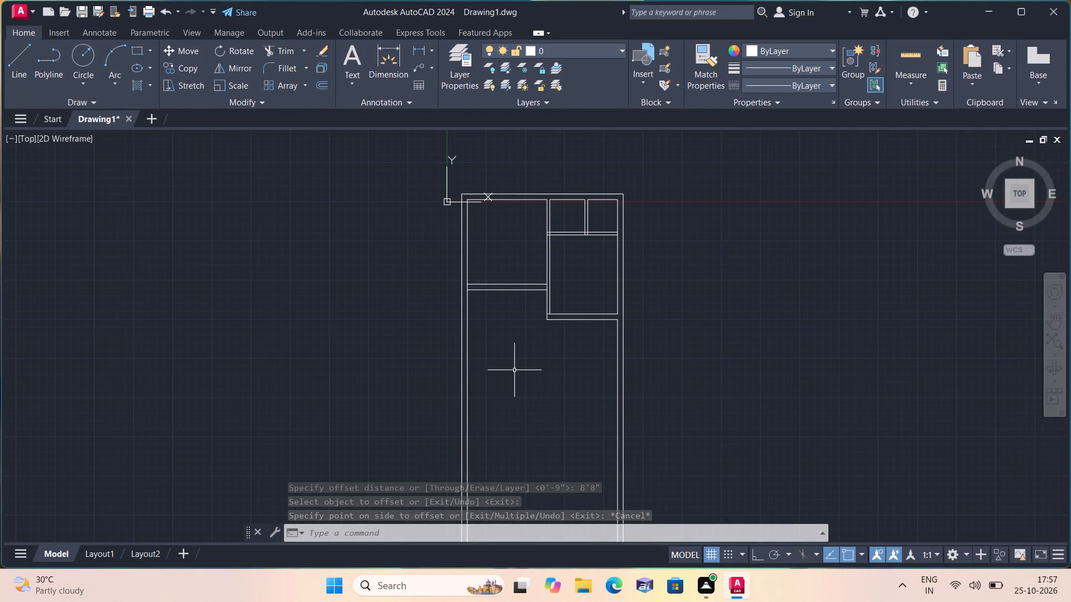
text(off)
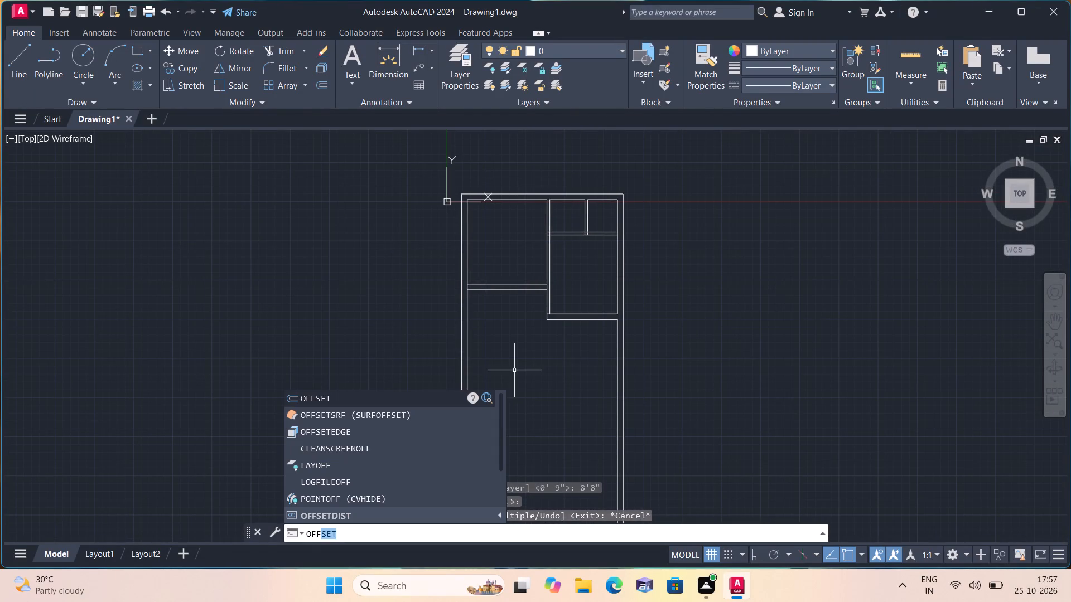
key(space)
text(2'6")
key(space)
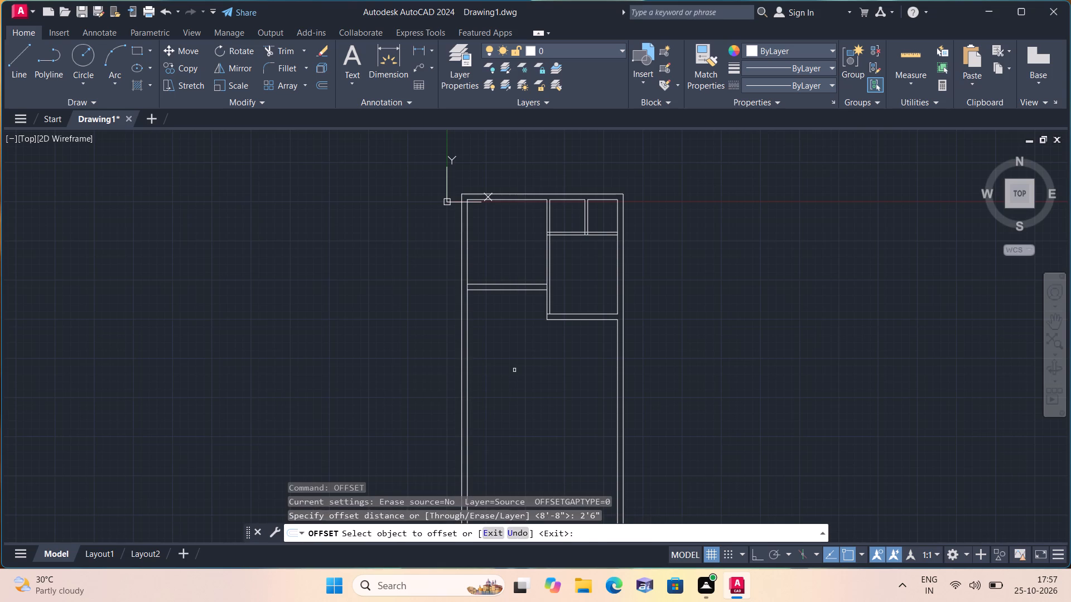
click(614, 319)
click(591, 374)
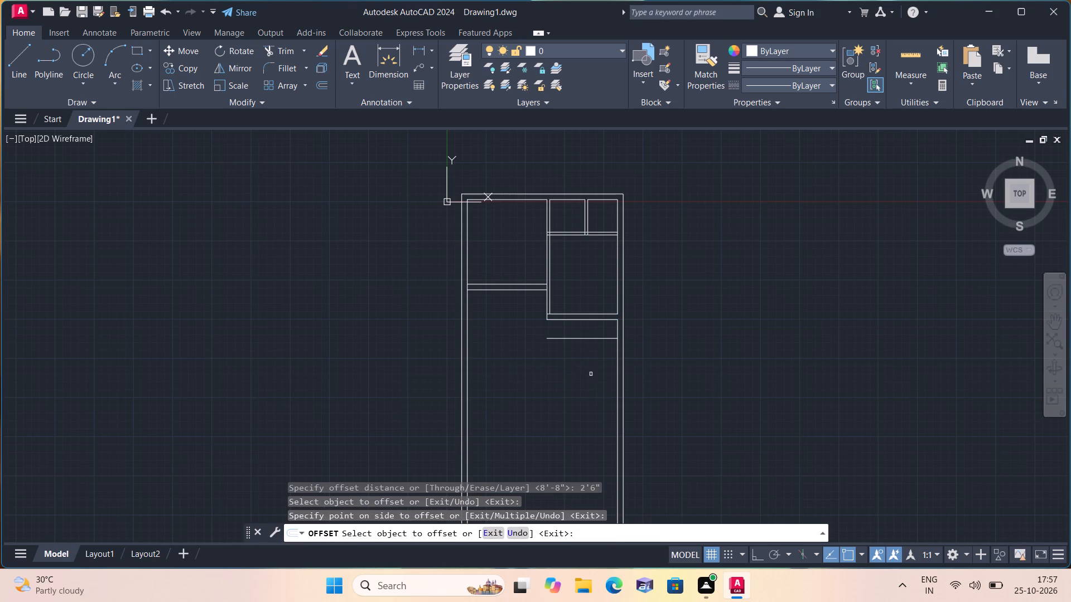
key(space)
Offset the new horizontal line 4.5" downward to form a thin partition below the right-hand room.
key(space)
text(4.5")
key(space)
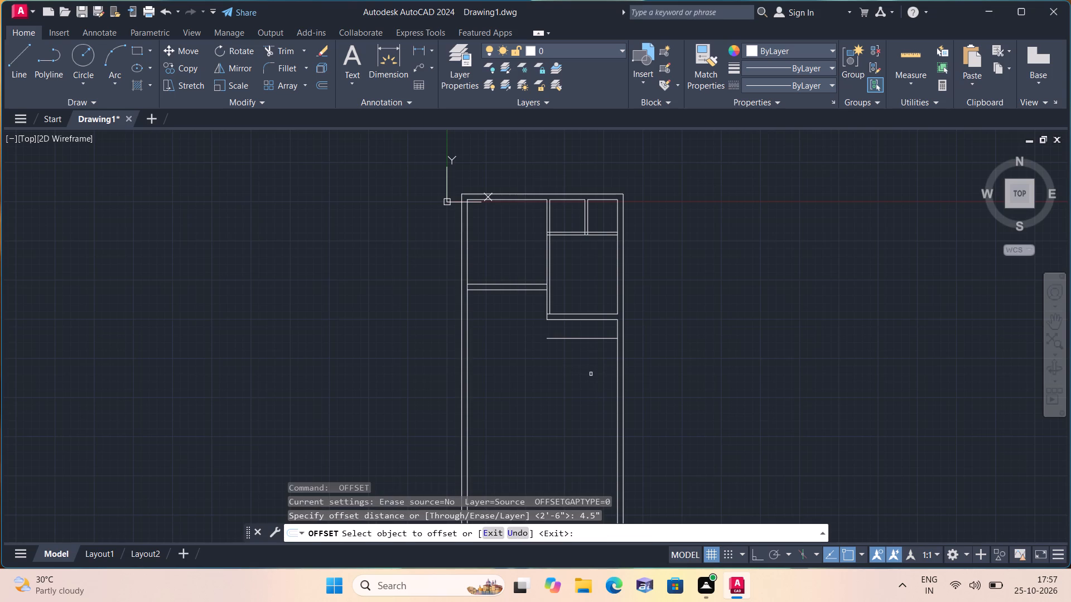
click(585, 337)
click(587, 386)
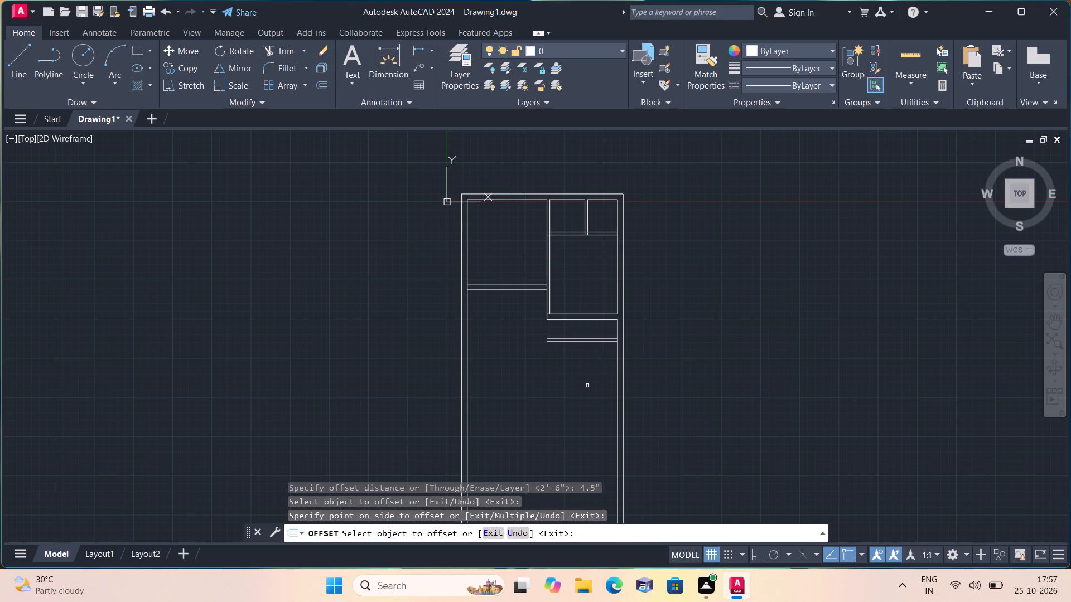
key(space)
Offset the lower line of the new 4.5" partition 5'10" downward.
key(space)
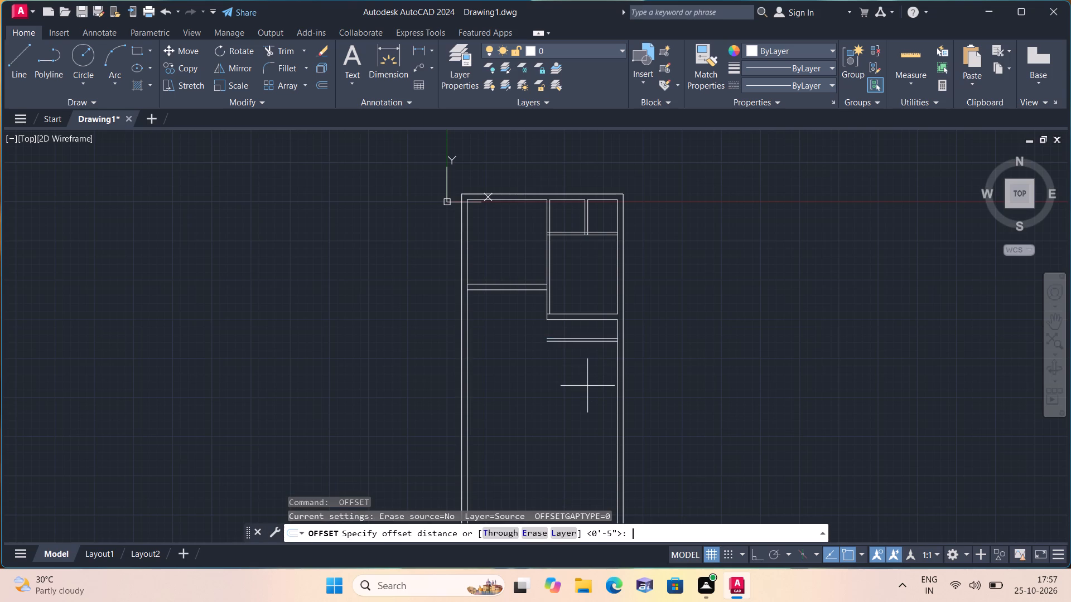
text(5'10")
key(space)
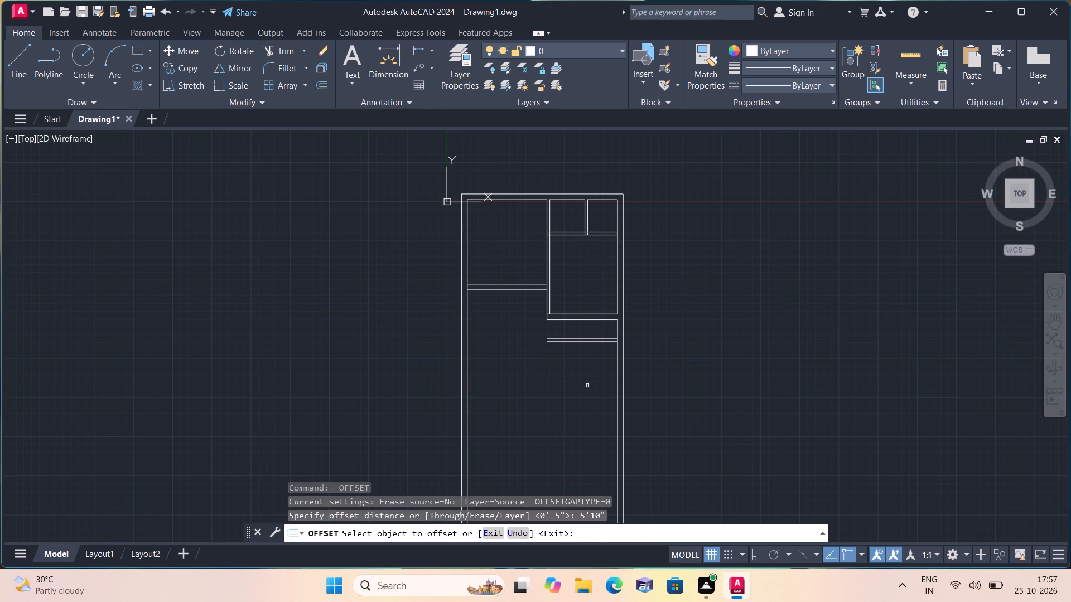
scroll(594, 355, up, 1)
click(597, 332)
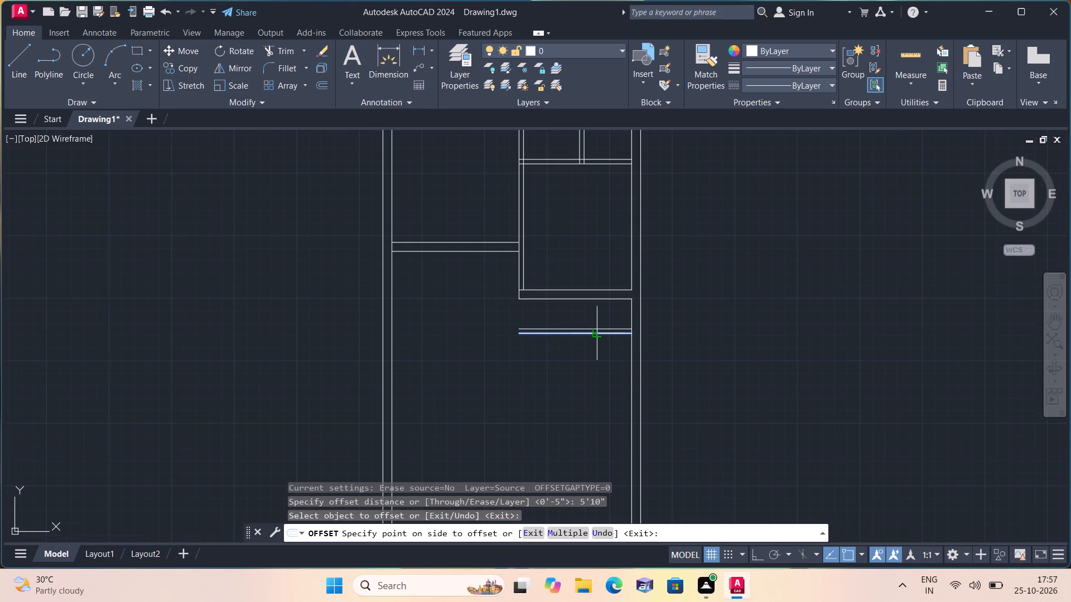
click(605, 414)
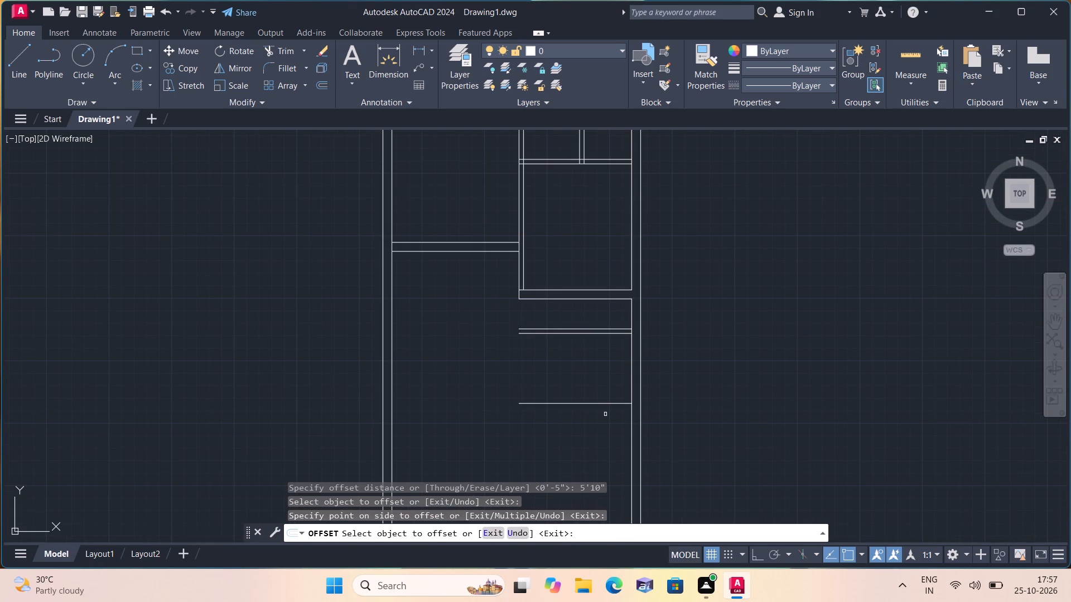
key(space)
Offset the lowest horizontal line 4.5" downward to form the second thin horizontal partition.
key(space)
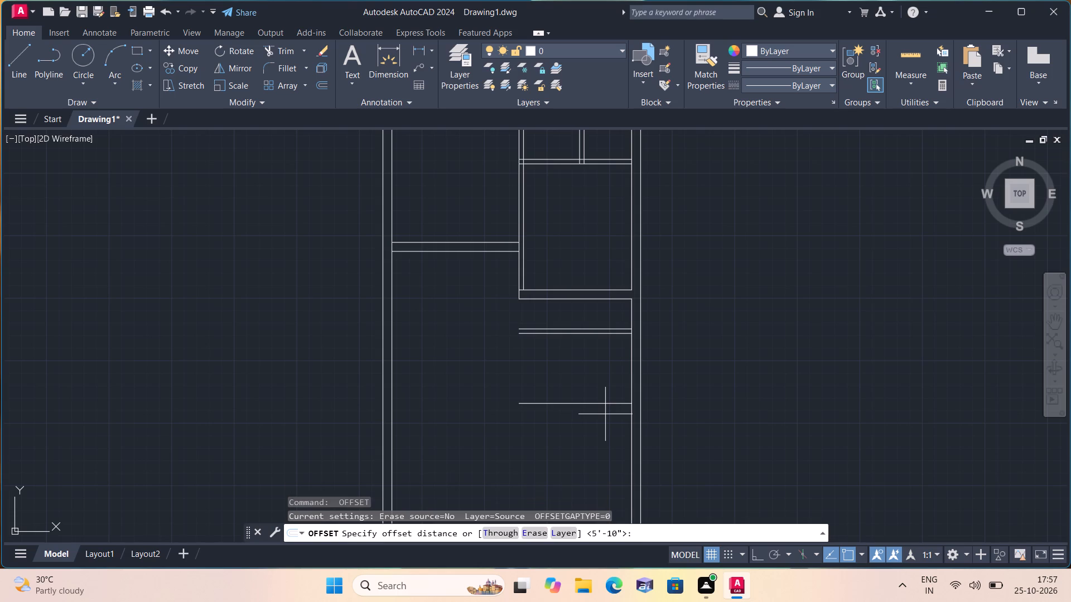
text(4.5")
key(space)
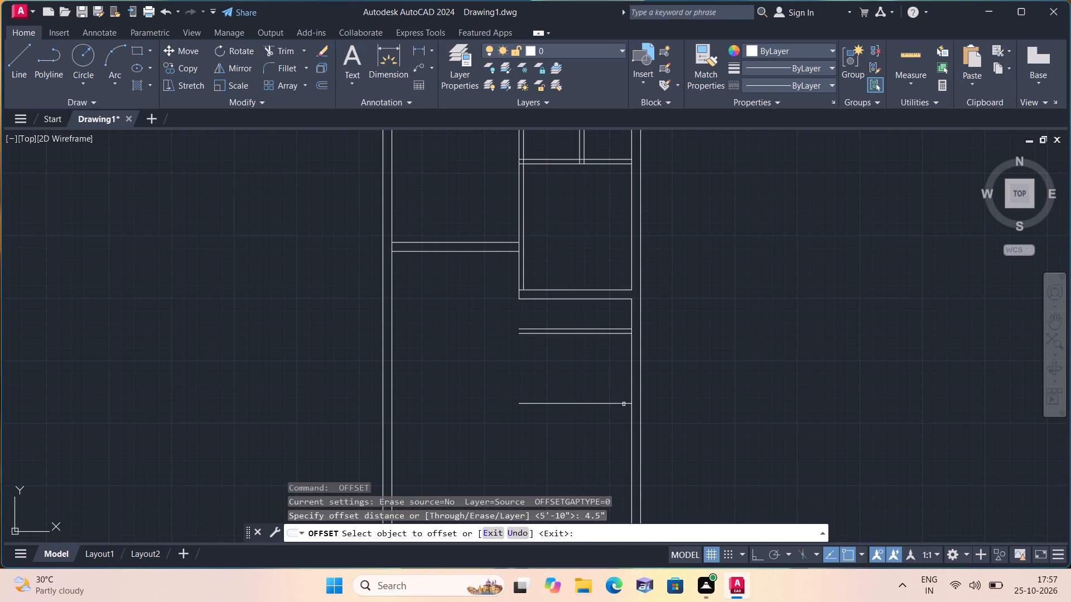
click(624, 402)
click(605, 436)
middle_drag(604, 435, 621, 410)
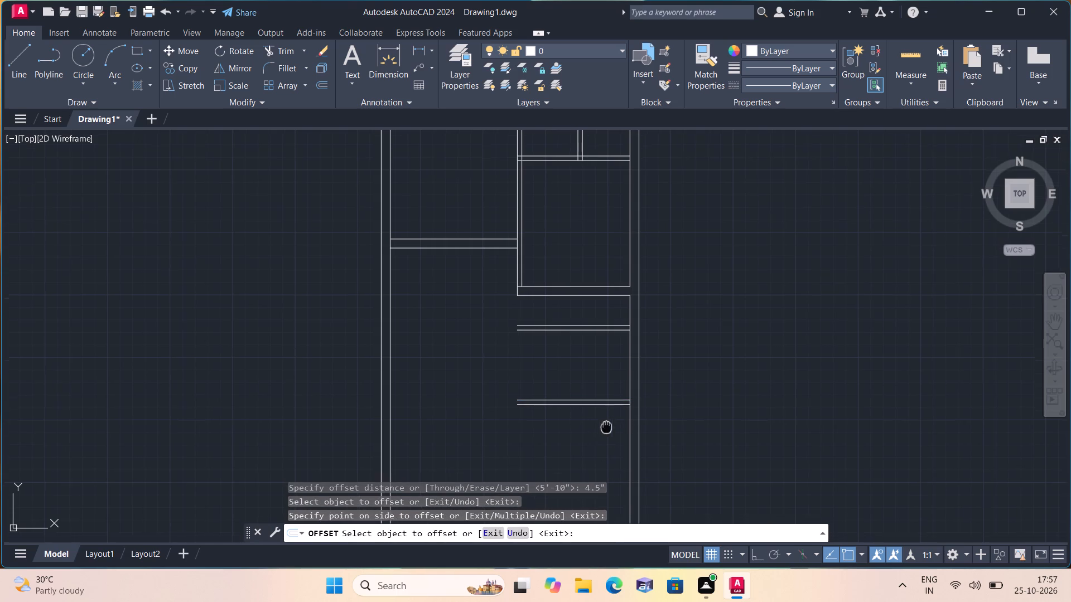
middle_drag(621, 410, 640, 394)
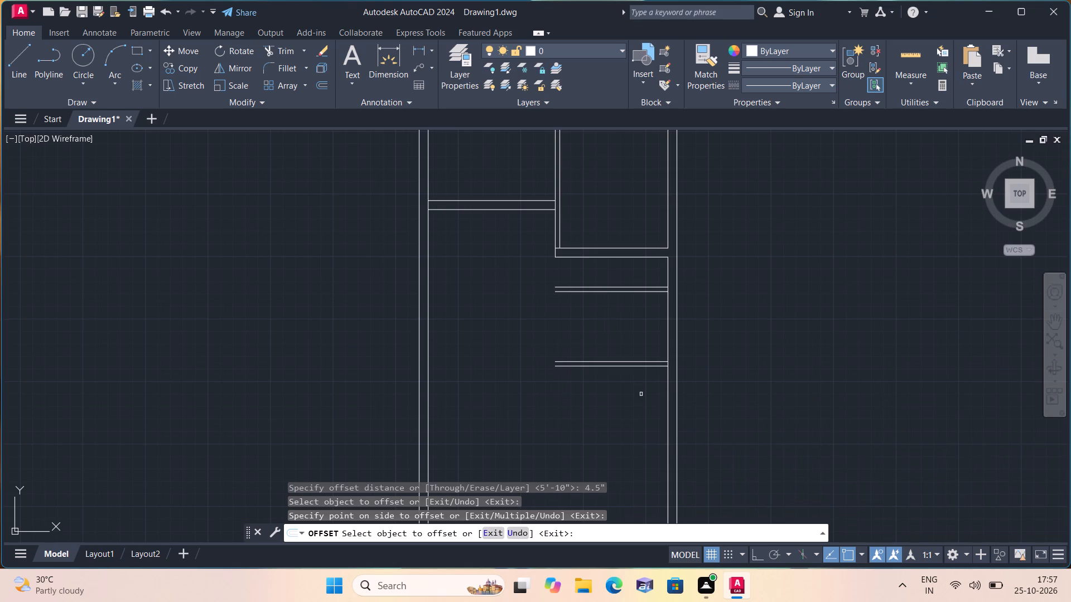
key(space)
Offset the right exterior wall's inner line 4' inward, across the two thin horizontal partitions.
key(space)
text(4')
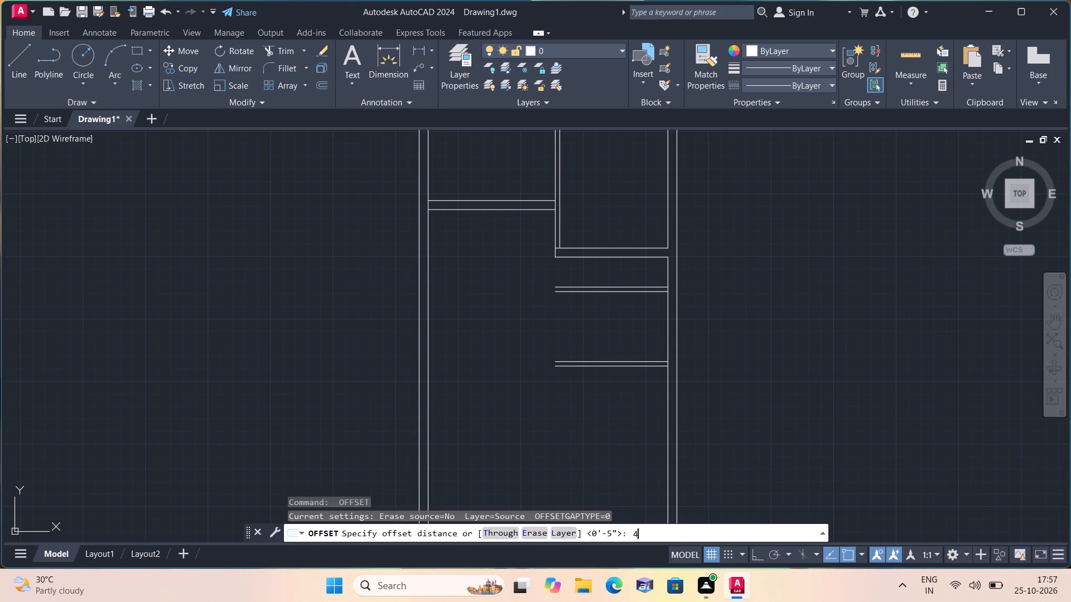
key(space)
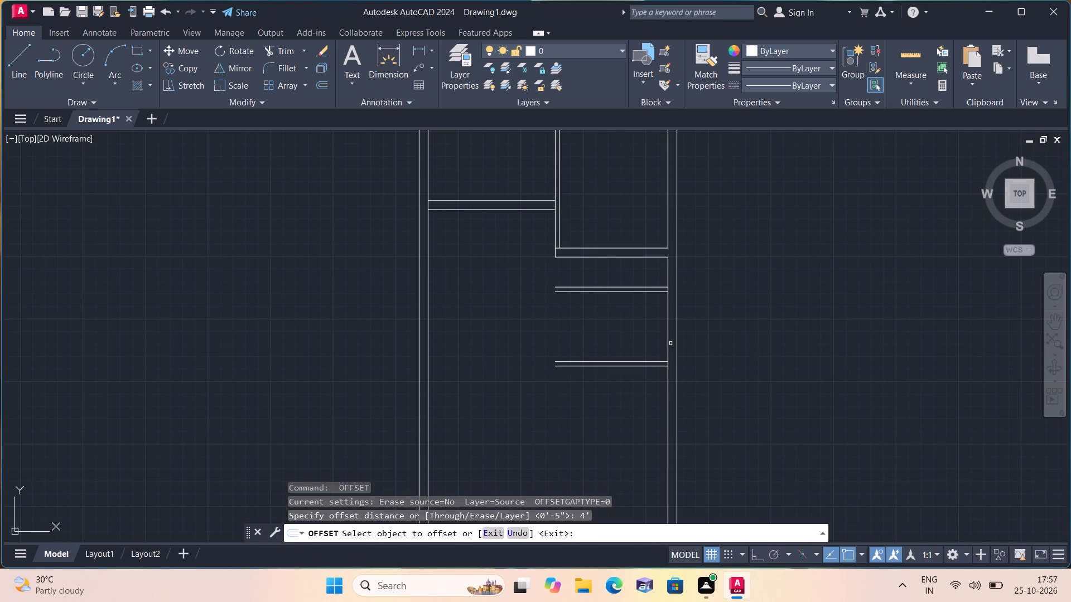
click(669, 339)
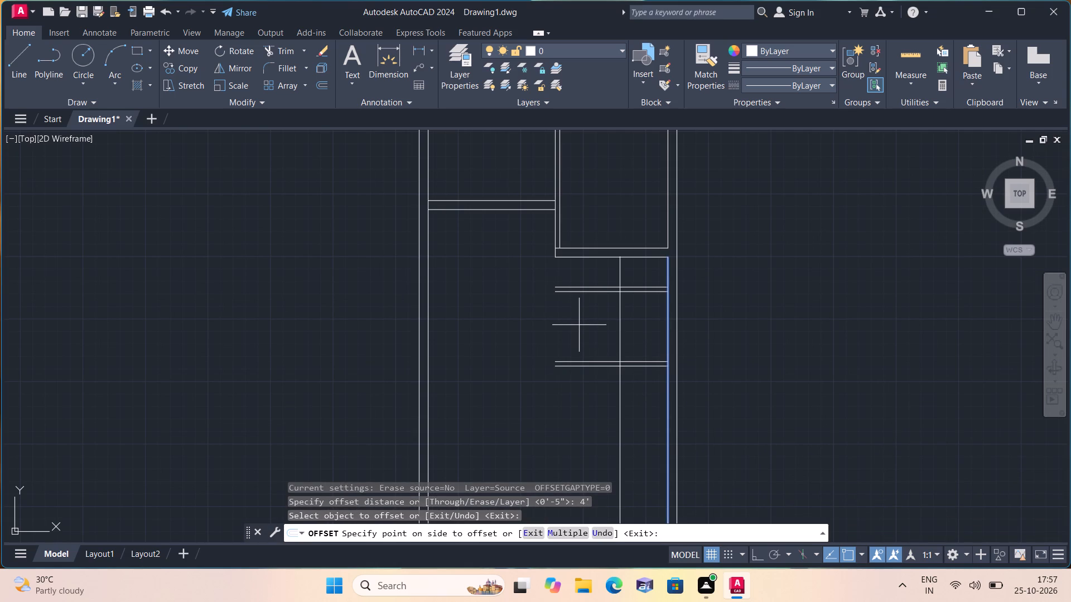
click(579, 325)
key(space)
Offset the new vertical line 4.5" to the left to form a thin vertical partition.
key(space)
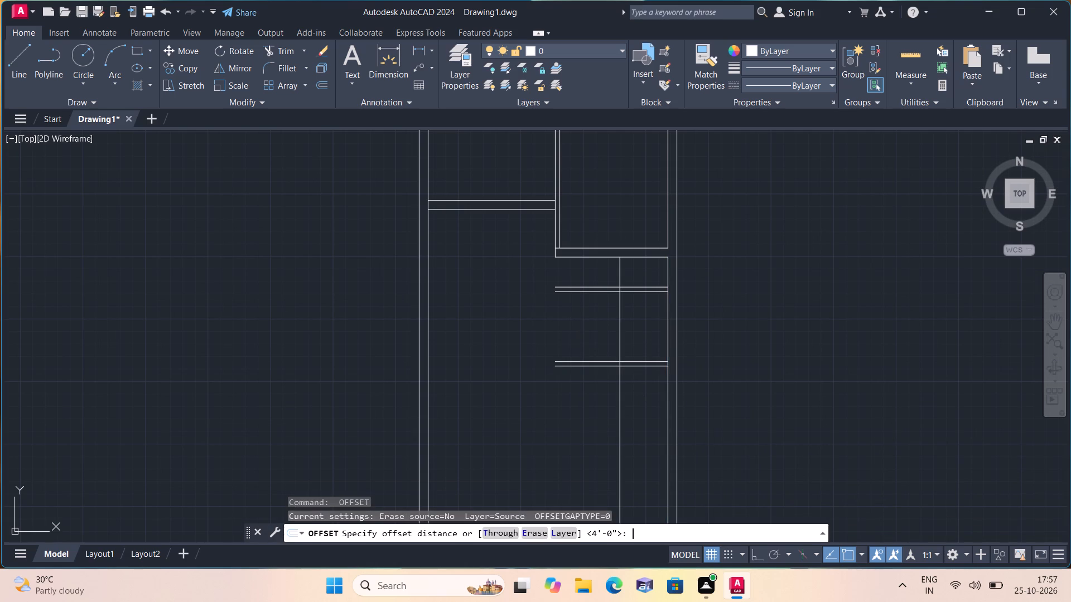
text(4.5)
key(space)
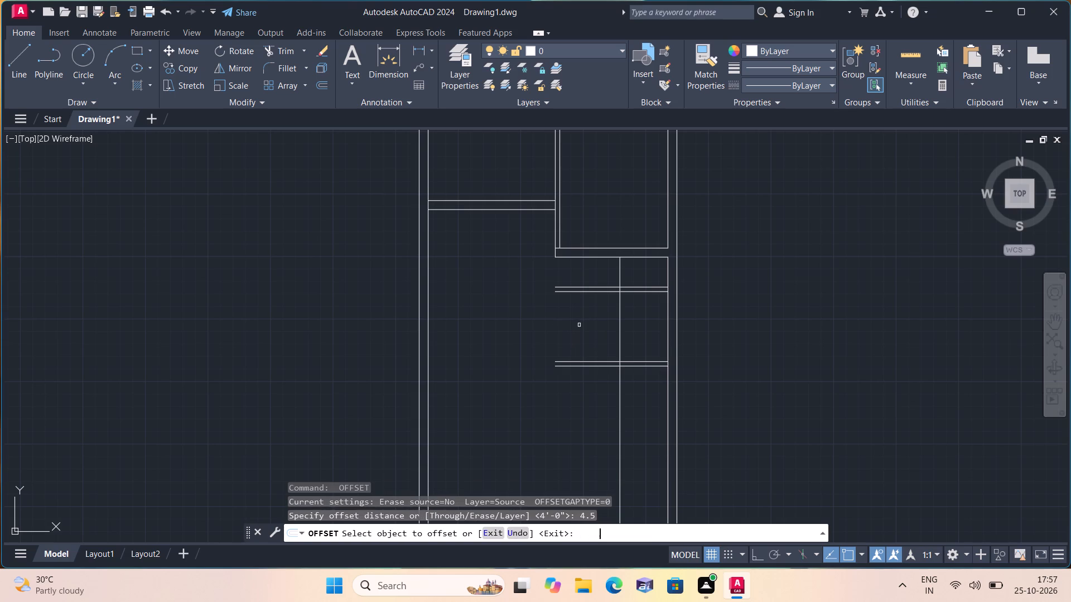
key(space)
key(space)
text(4.5")
key(space)
click(619, 329)
click(568, 326)
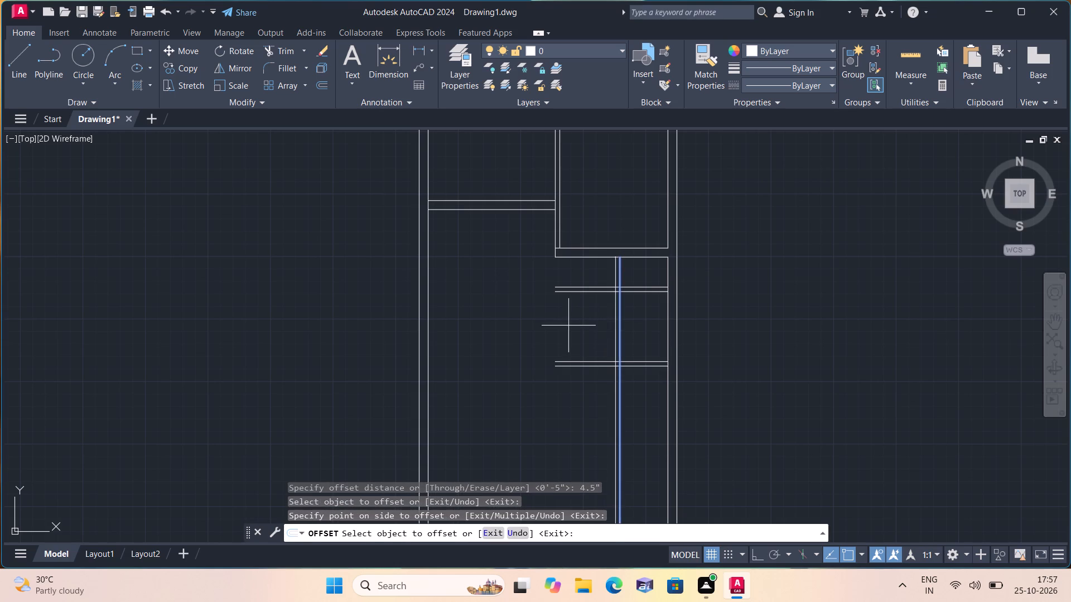
key(space)
Trim the upper thin partition left of the new vertical partition, and the vertical partition below the lower thin partition.
text(trim)
key(space)
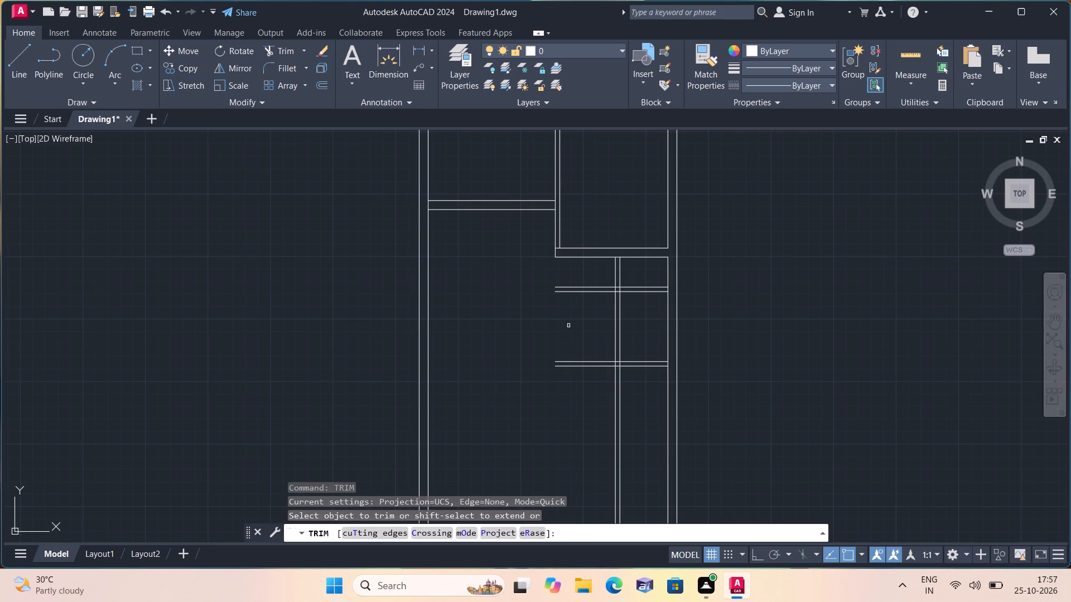
drag(575, 274, 599, 324)
drag(464, 398, 593, 400)
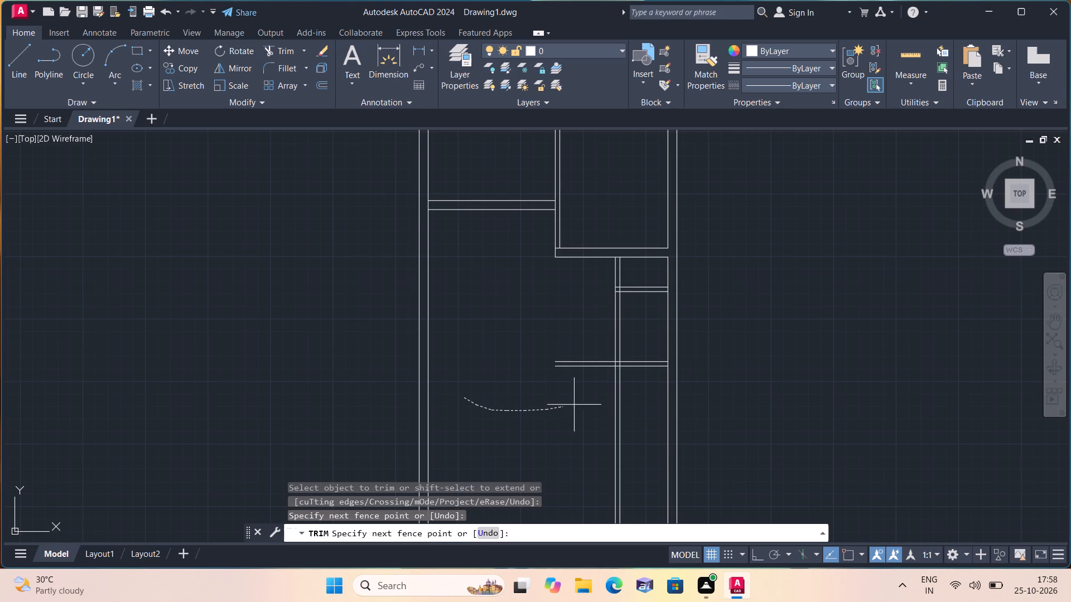
drag(593, 400, 633, 389)
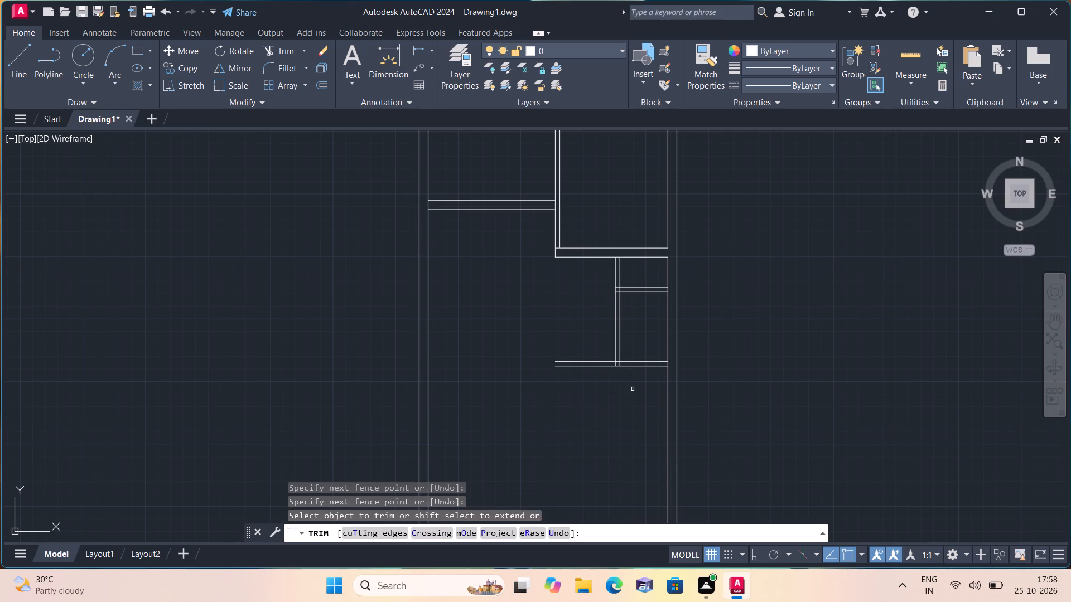
middle_drag(604, 404, 628, 389)
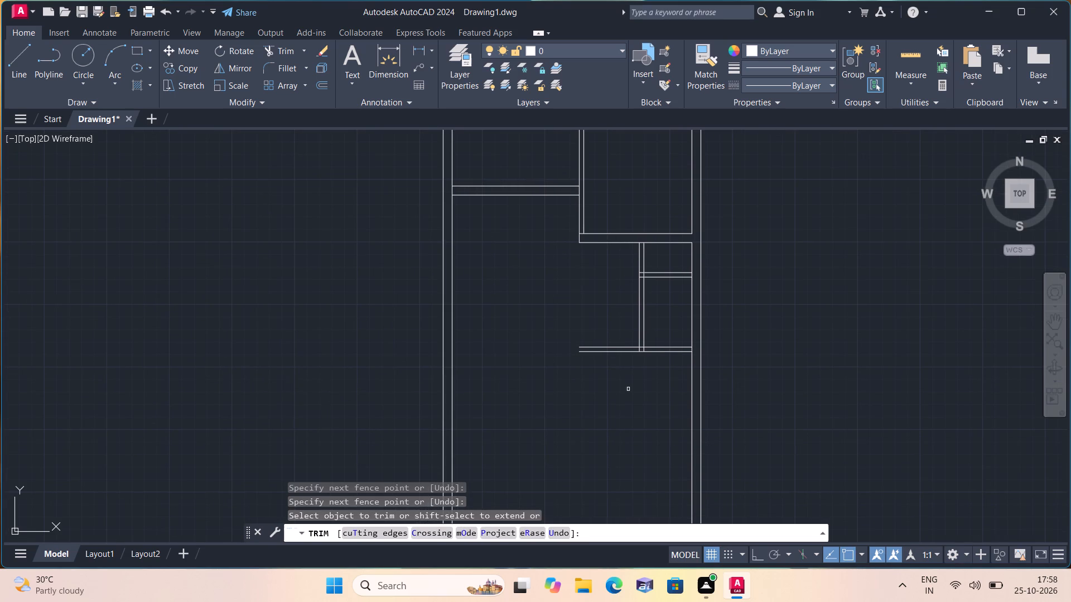
key(space)
Extend both lines of the lower thin horizontal partition to the left exterior wall's inner line.
text(exte)
key(space)
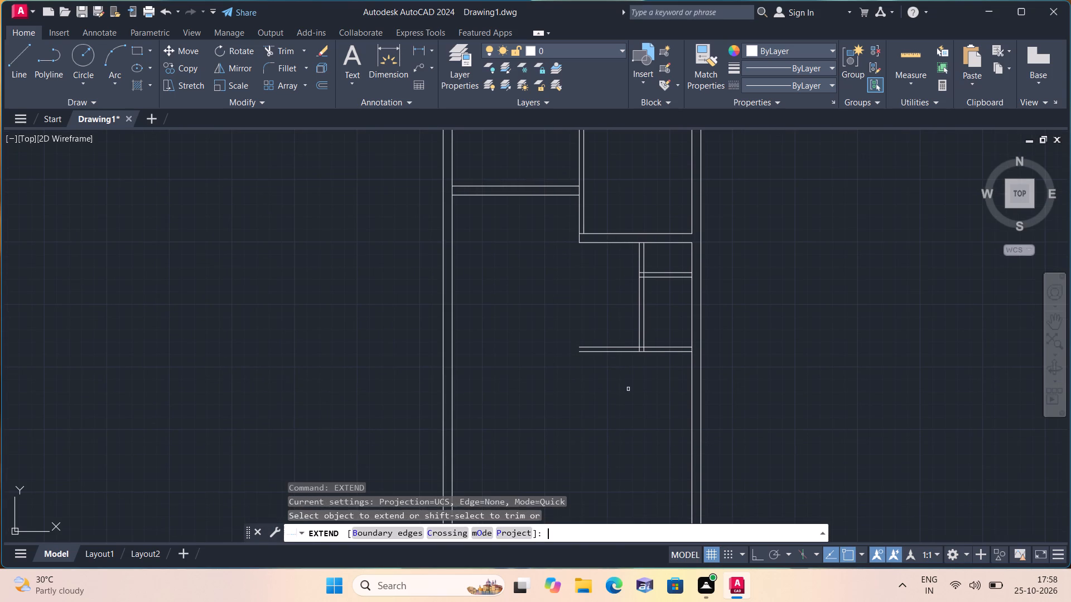
drag(616, 383, 564, 313)
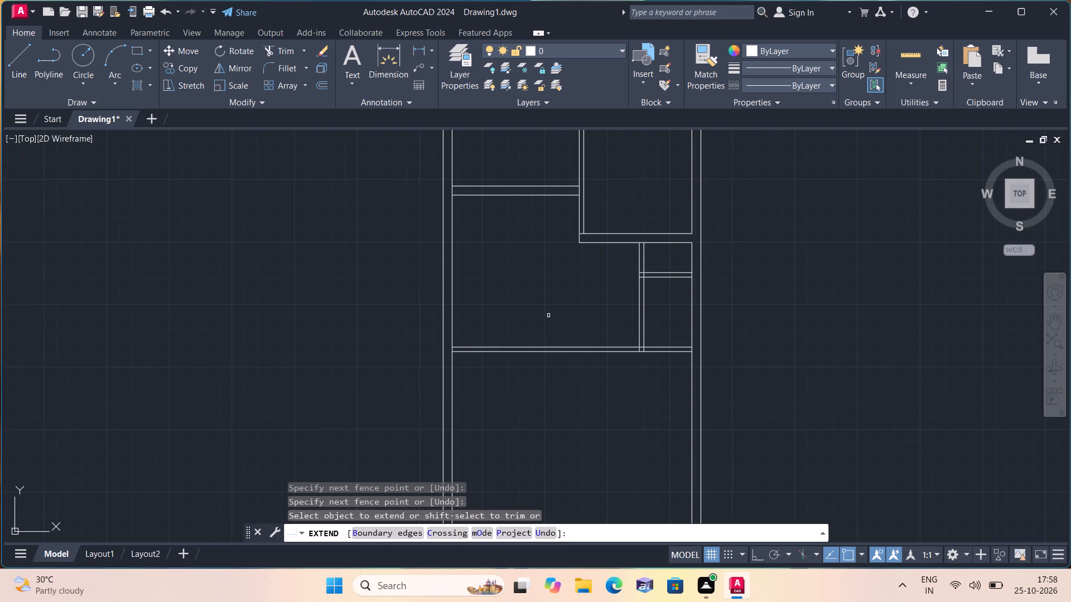
key(space)
Offset the bottom line of the full-width horizontal partition 10' downward for the next room's depth.
text(o)
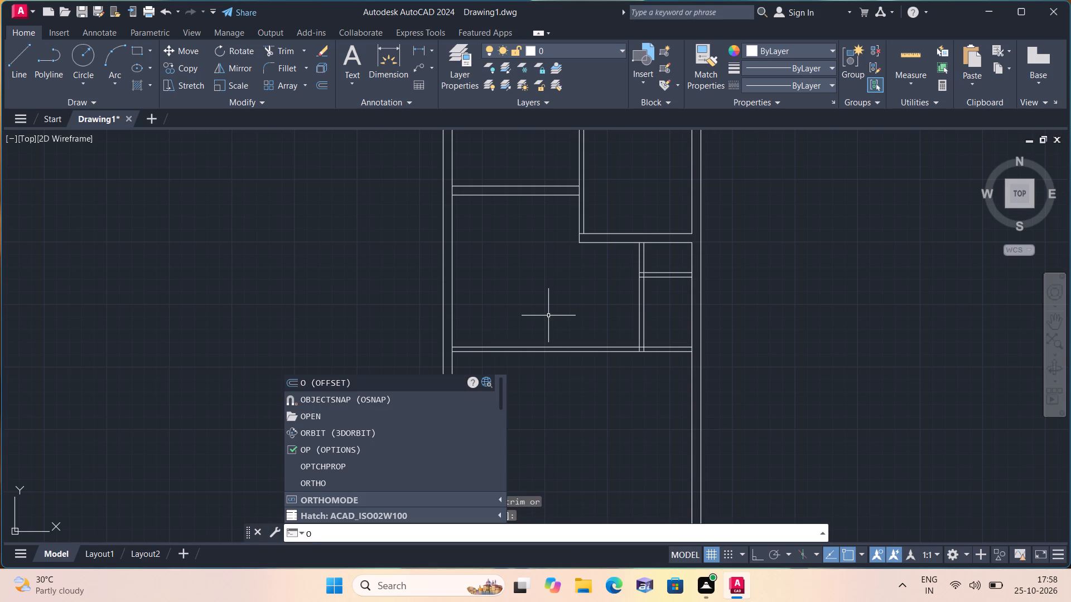
text(ff)
key(space)
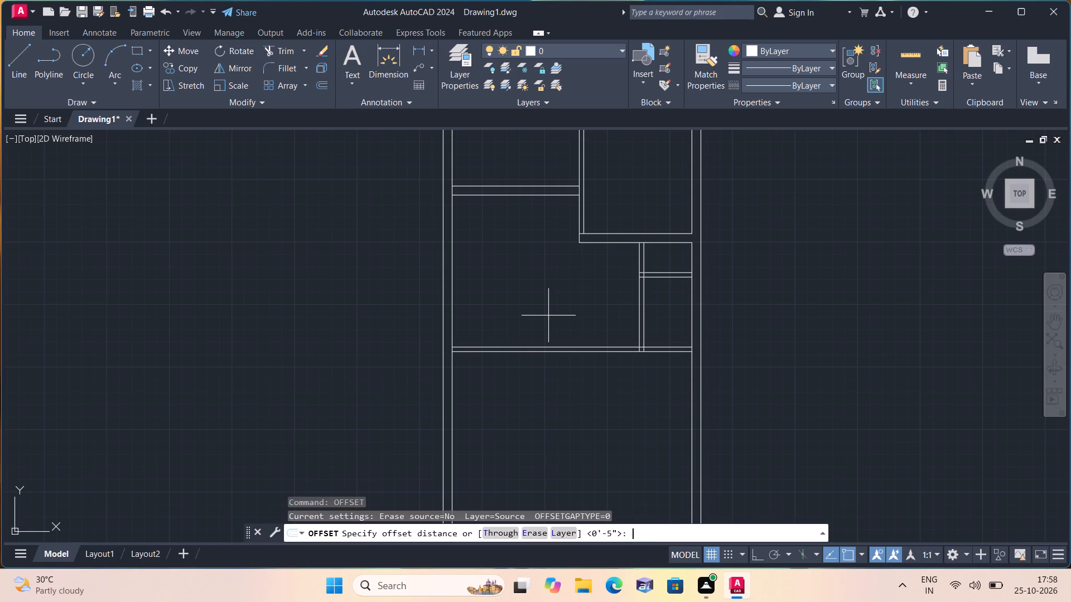
text(10')
key(space)
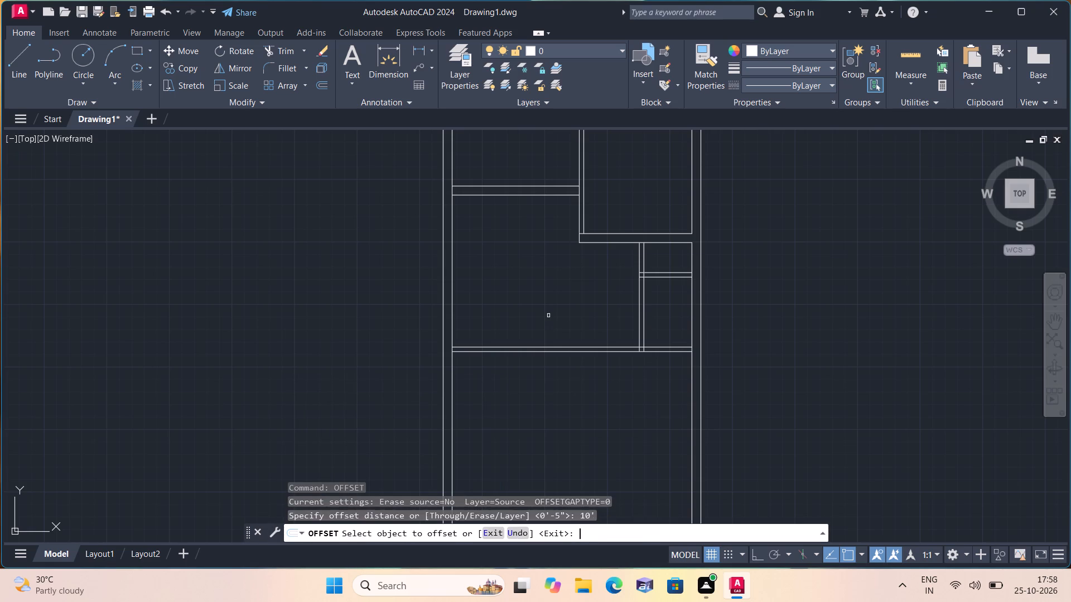
click(559, 353)
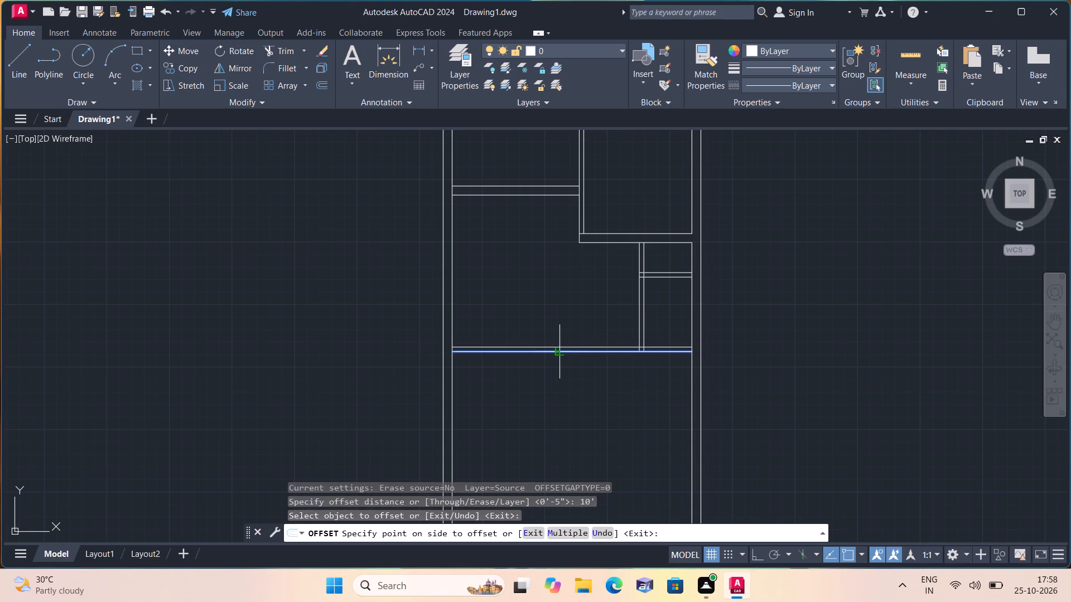
click(577, 414)
scroll(576, 411, down, 1)
middle_drag(575, 411, 543, 314)
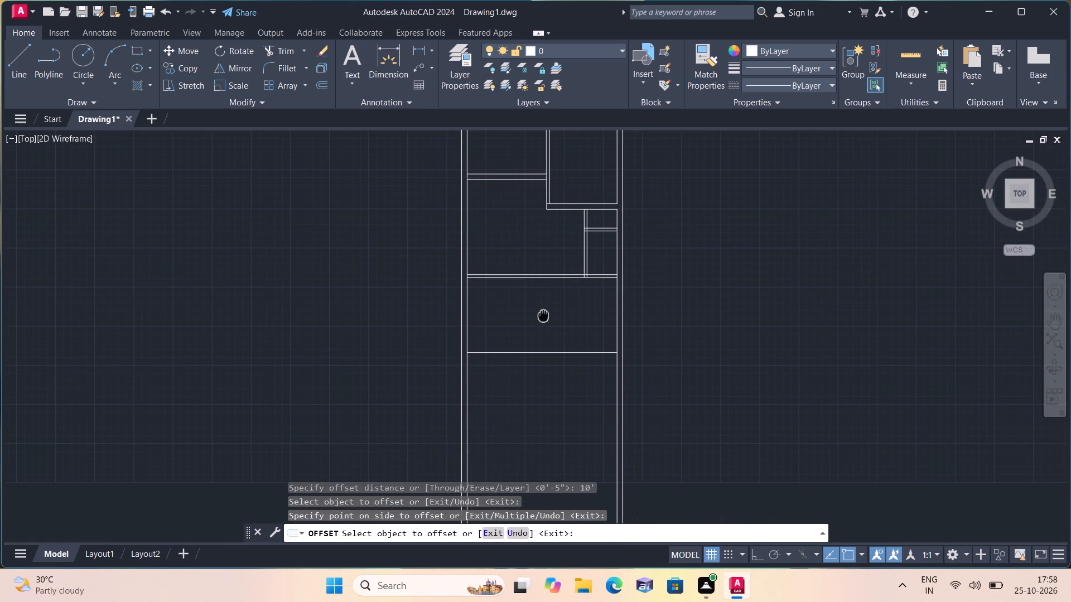
key(space)
Offset the new full-width horizontal line 9" downward to form a thick horizontal wall.
key(space)
text(9")
key(space)
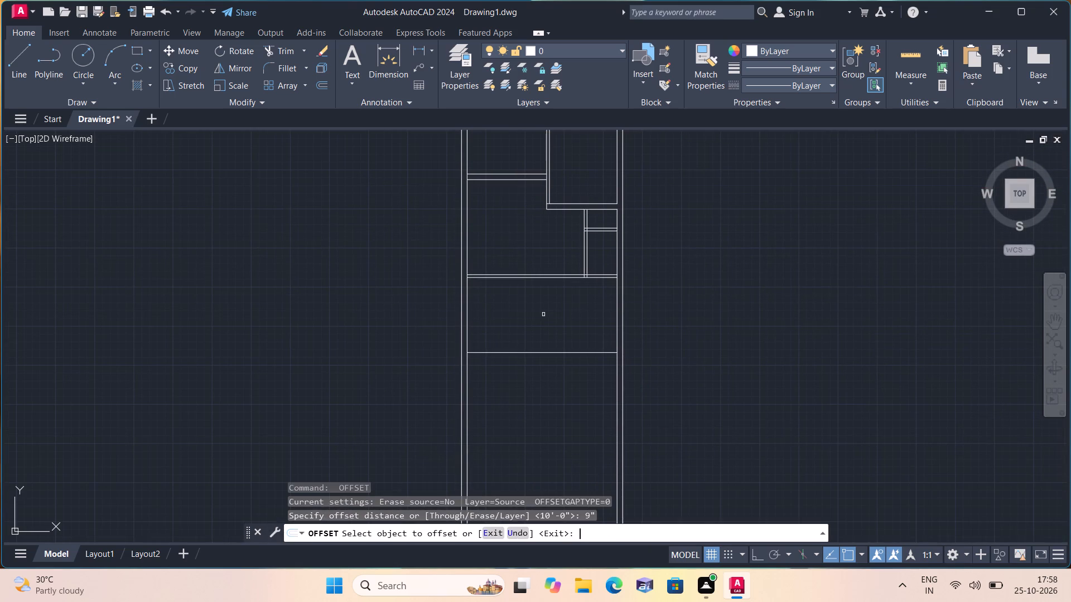
click(552, 350)
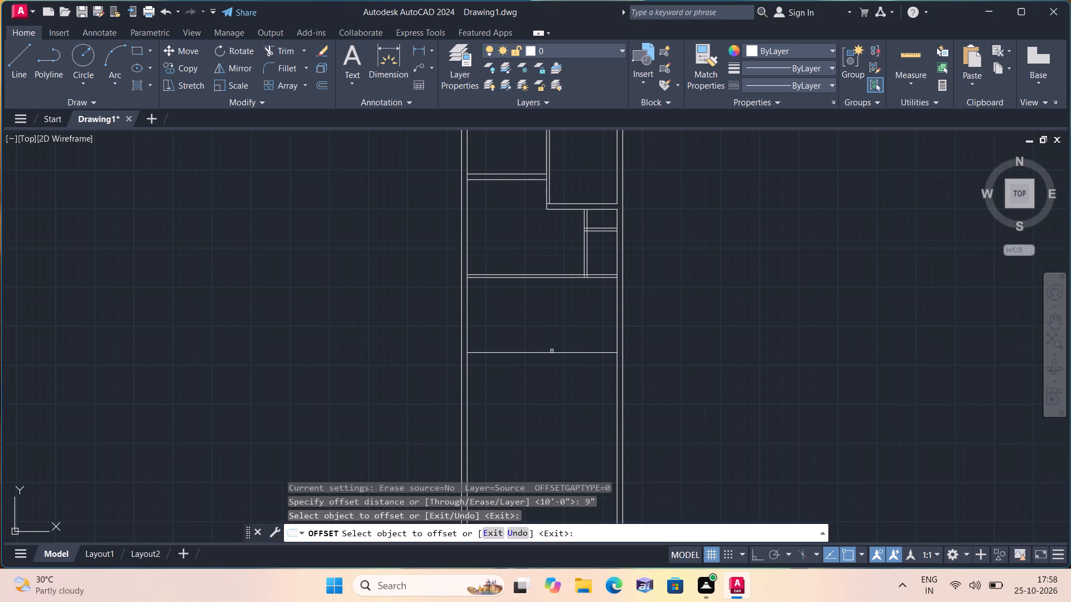
click(552, 352)
click(521, 414)
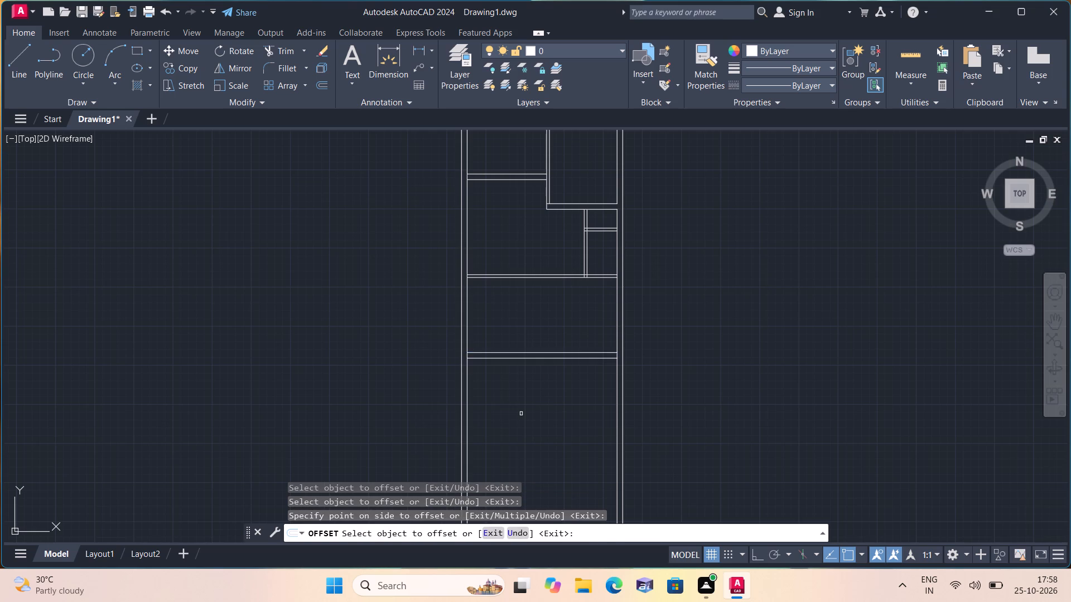
key(space)
Extend both lines of the new 9" horizontal wall to the outer lines of the right and left exterior walls.
text(exte)
key(space)
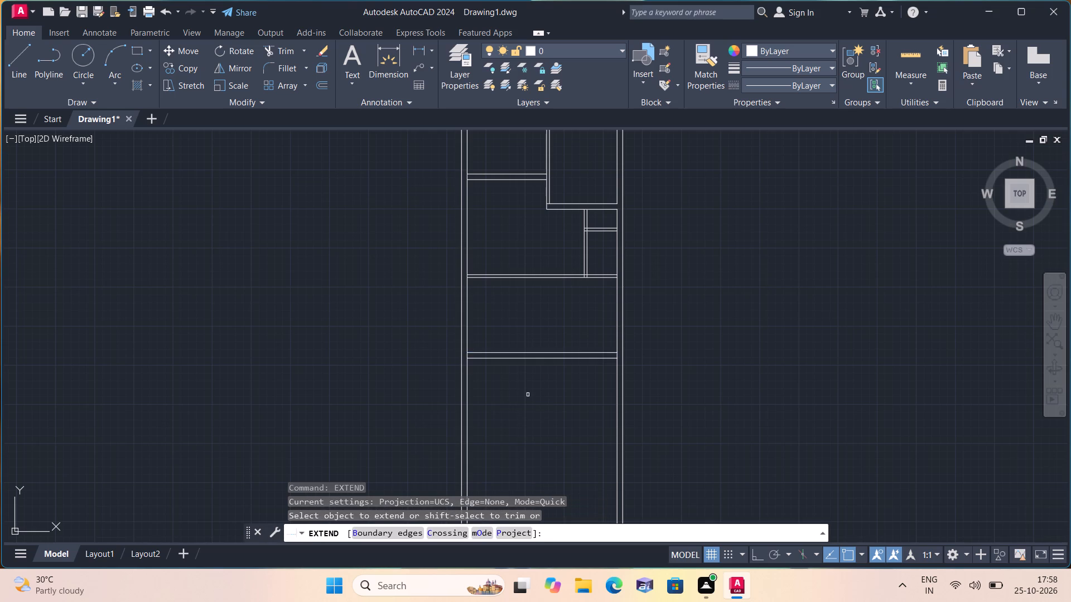
drag(588, 337, 602, 375)
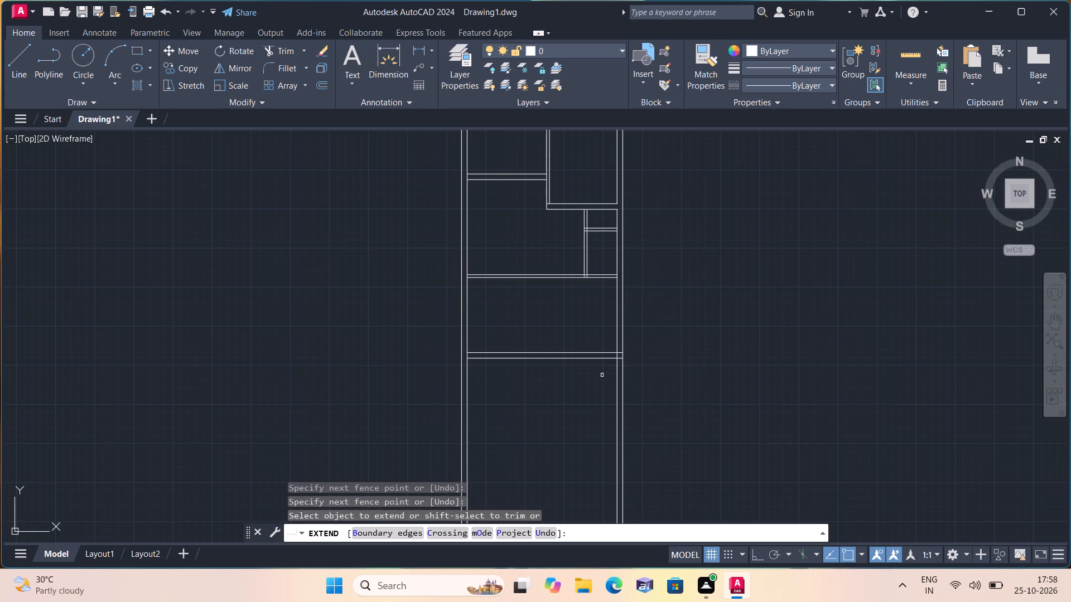
drag(524, 379, 486, 343)
key(space)
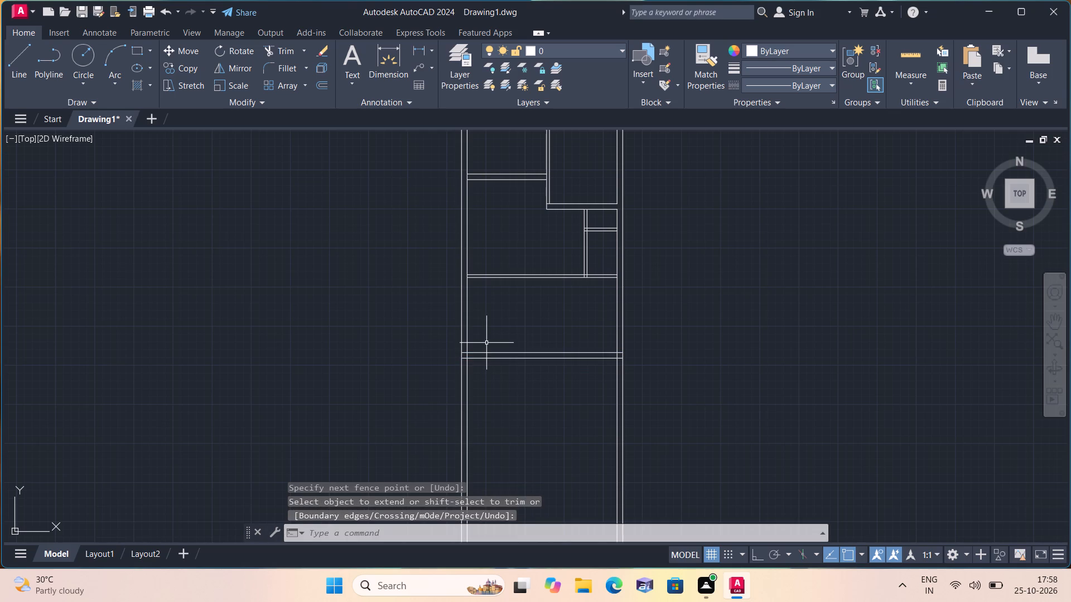
key(space)
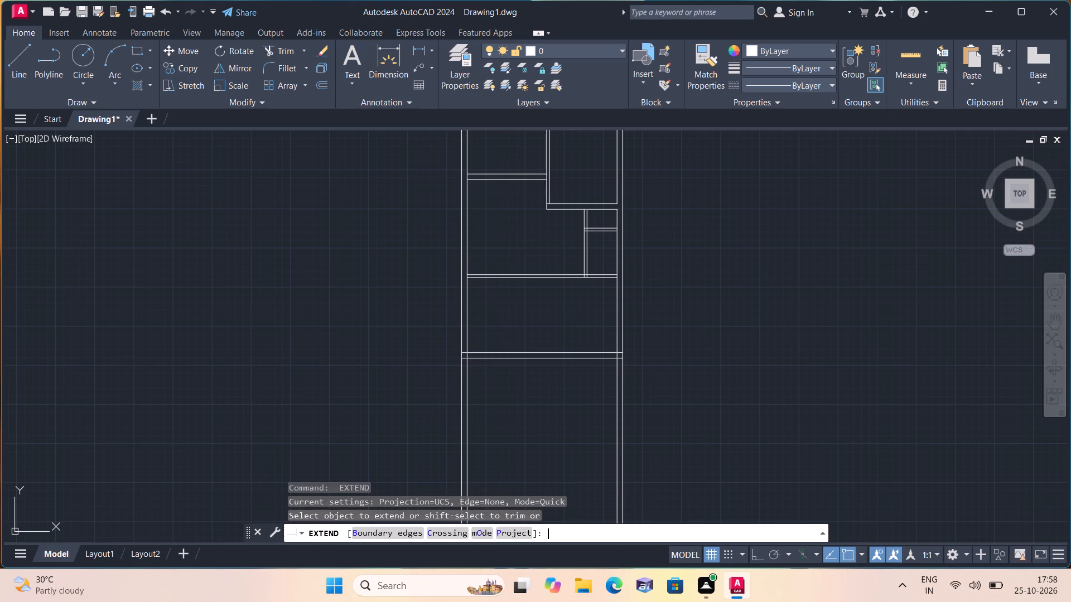
key(Escape)
key(Escape)
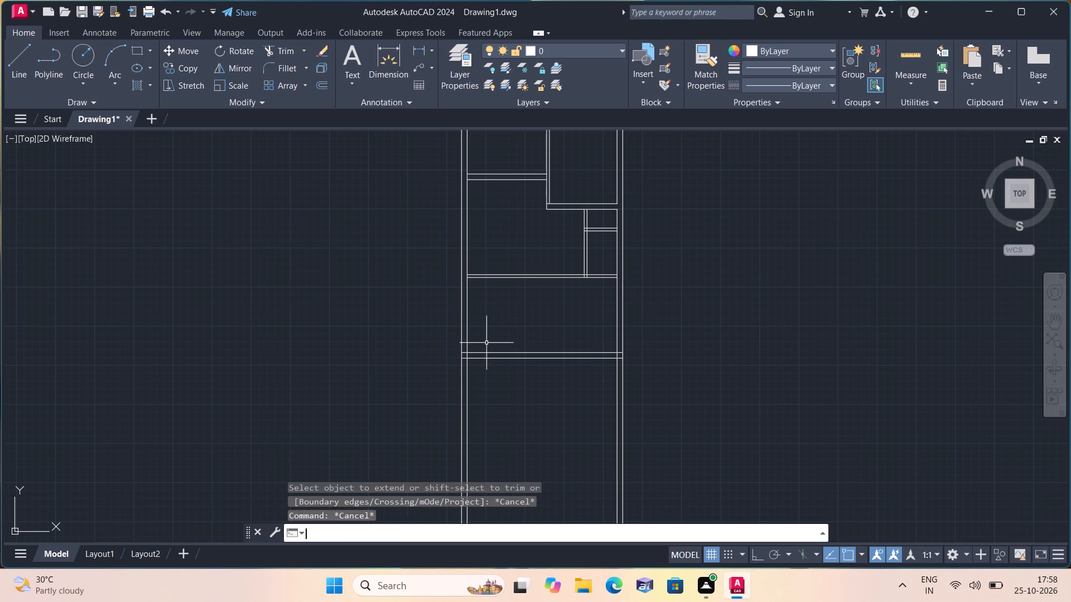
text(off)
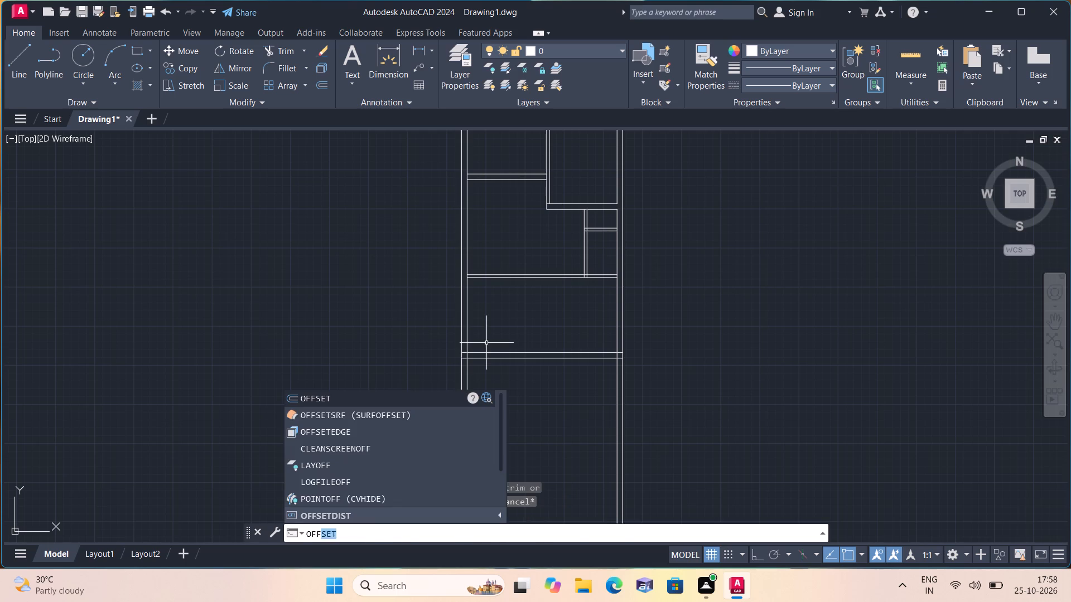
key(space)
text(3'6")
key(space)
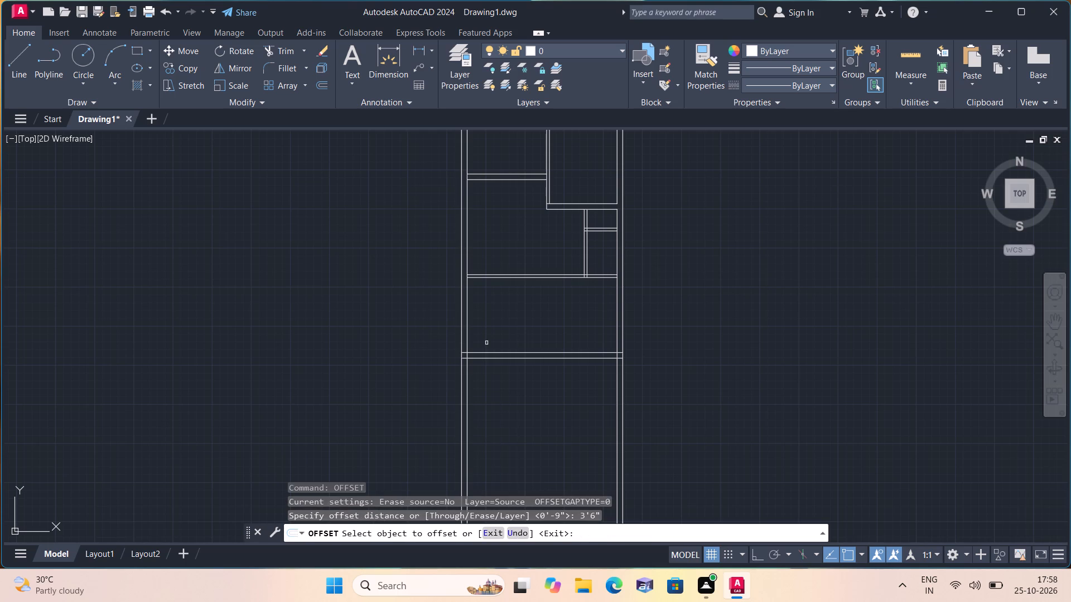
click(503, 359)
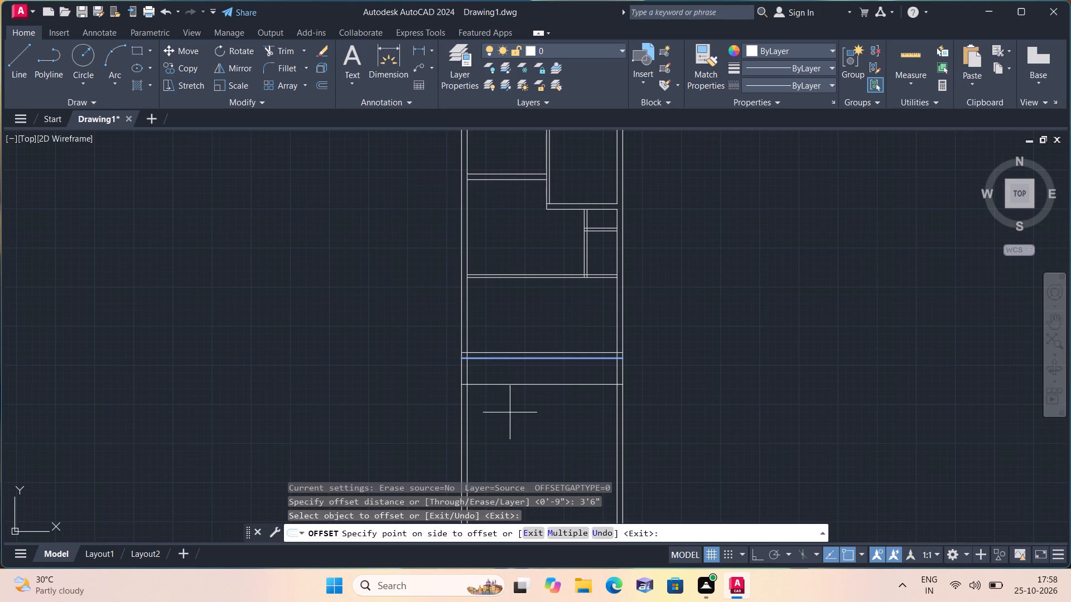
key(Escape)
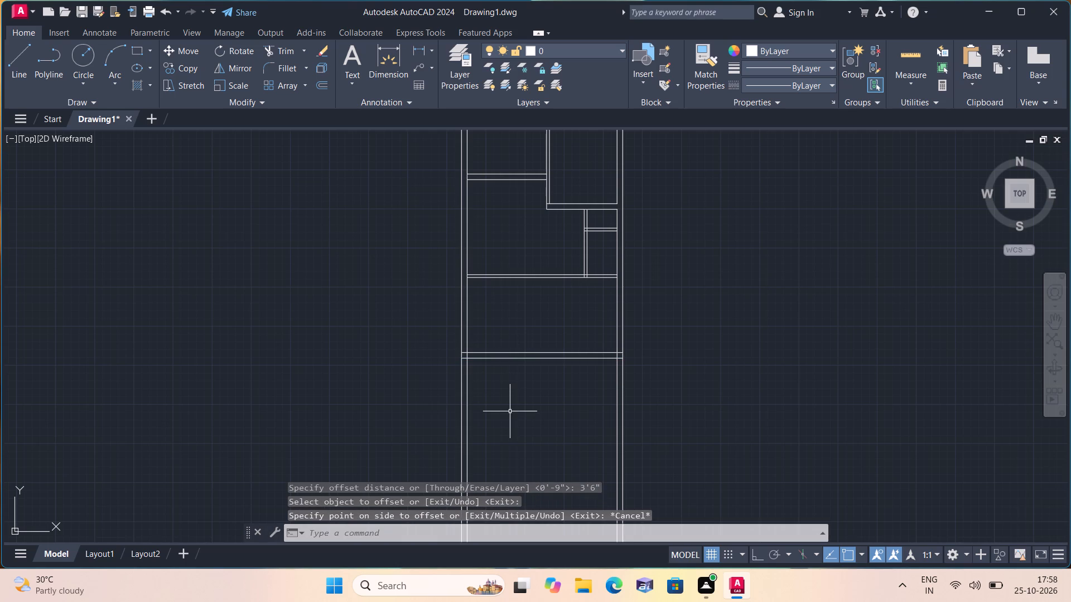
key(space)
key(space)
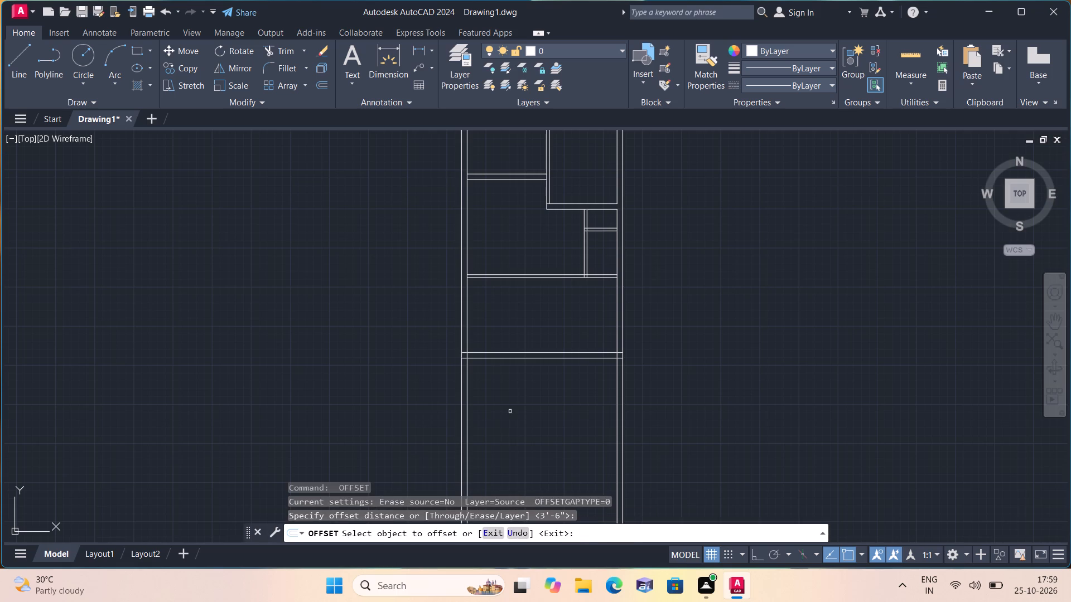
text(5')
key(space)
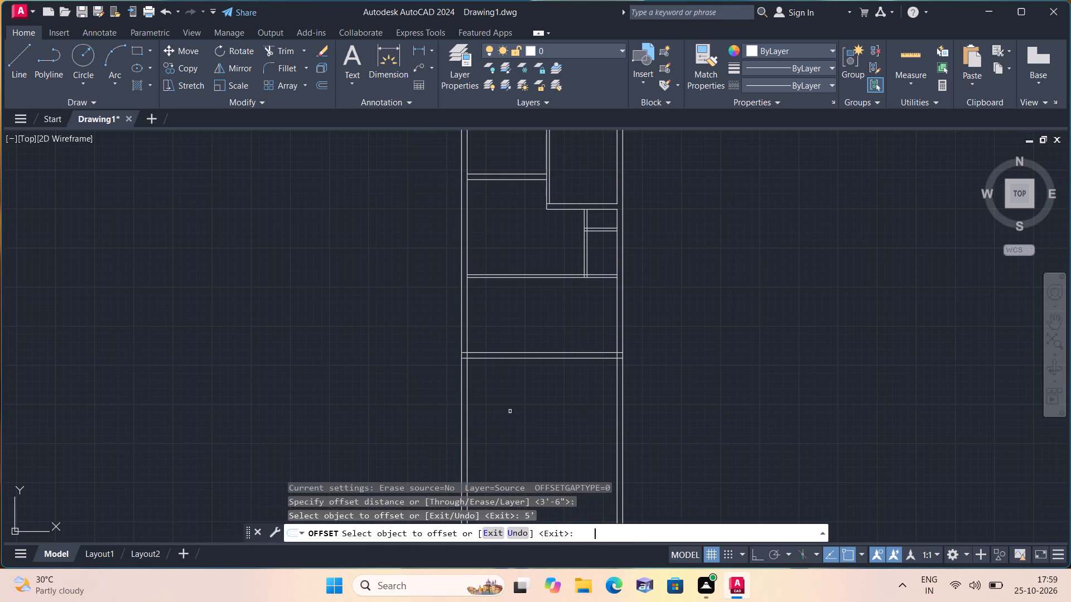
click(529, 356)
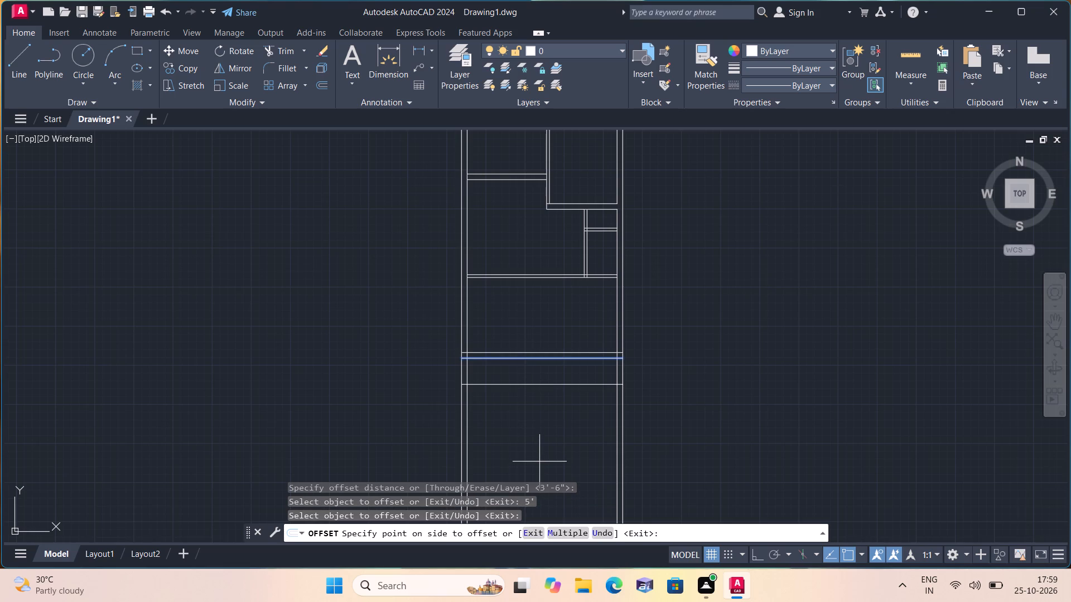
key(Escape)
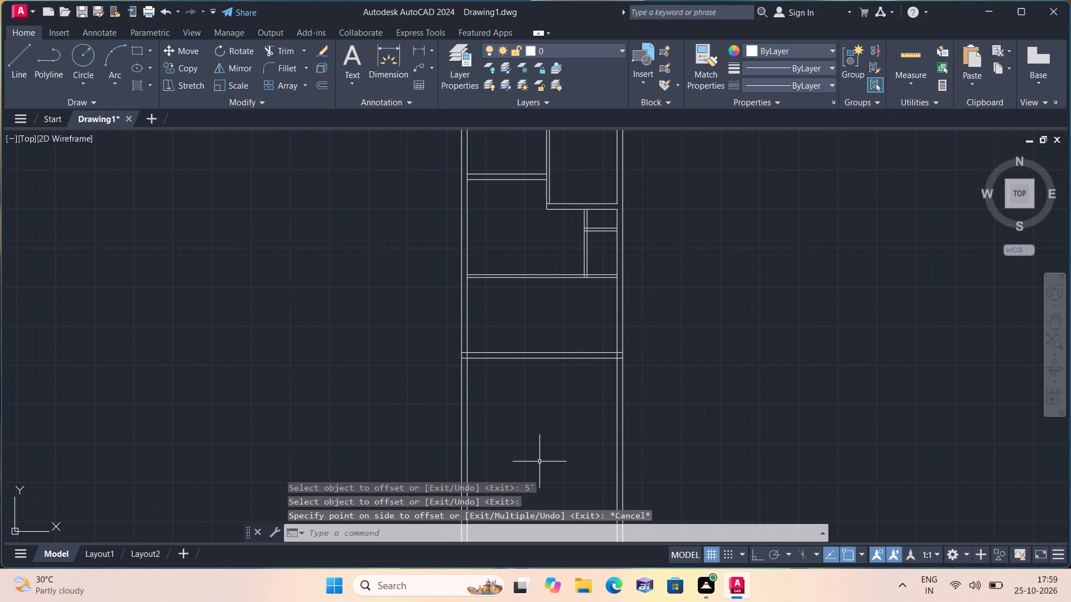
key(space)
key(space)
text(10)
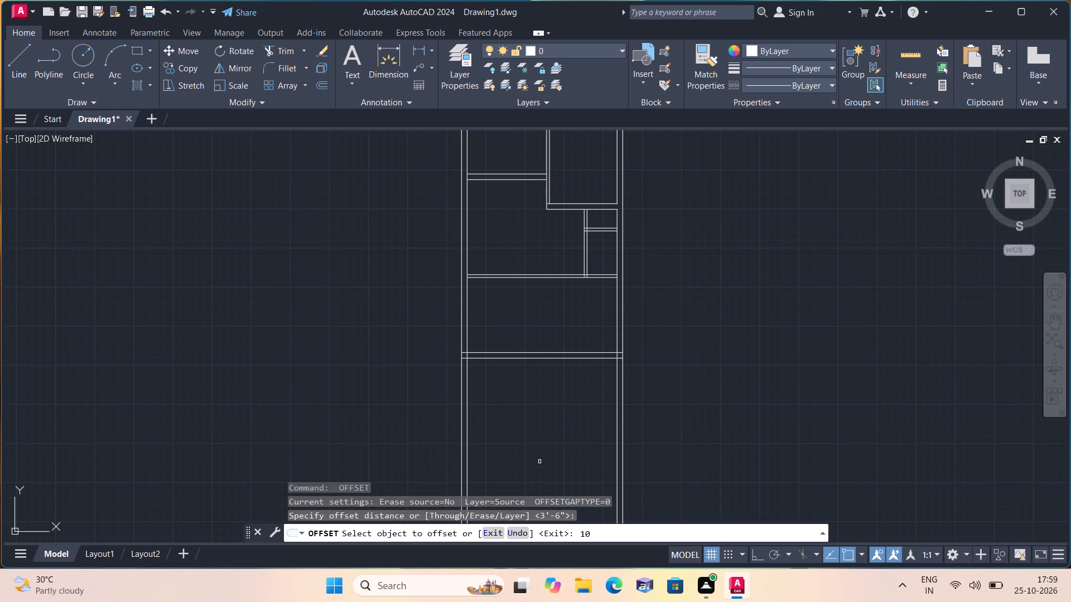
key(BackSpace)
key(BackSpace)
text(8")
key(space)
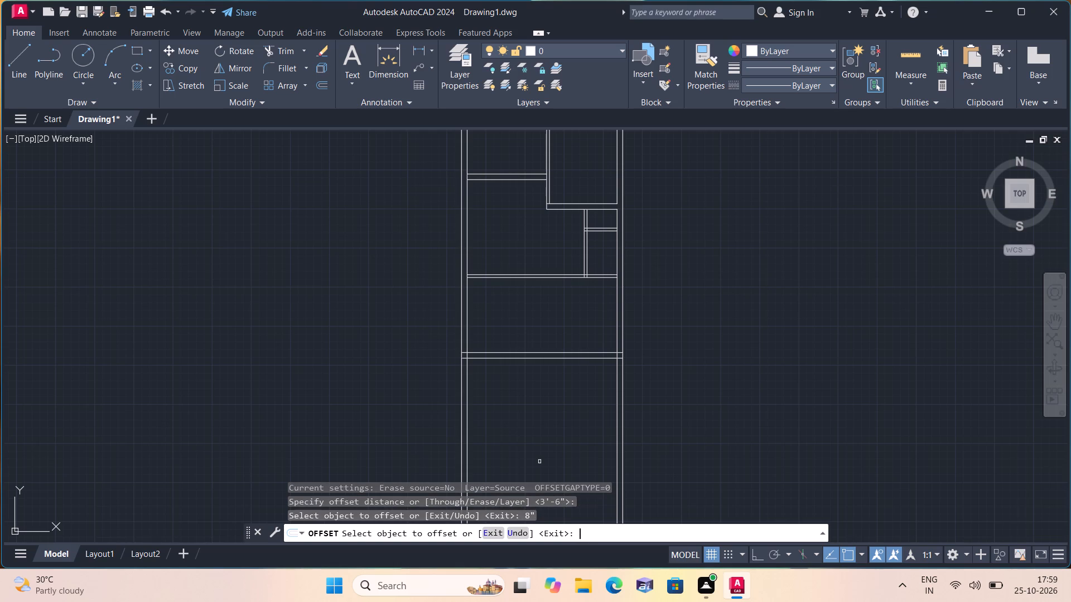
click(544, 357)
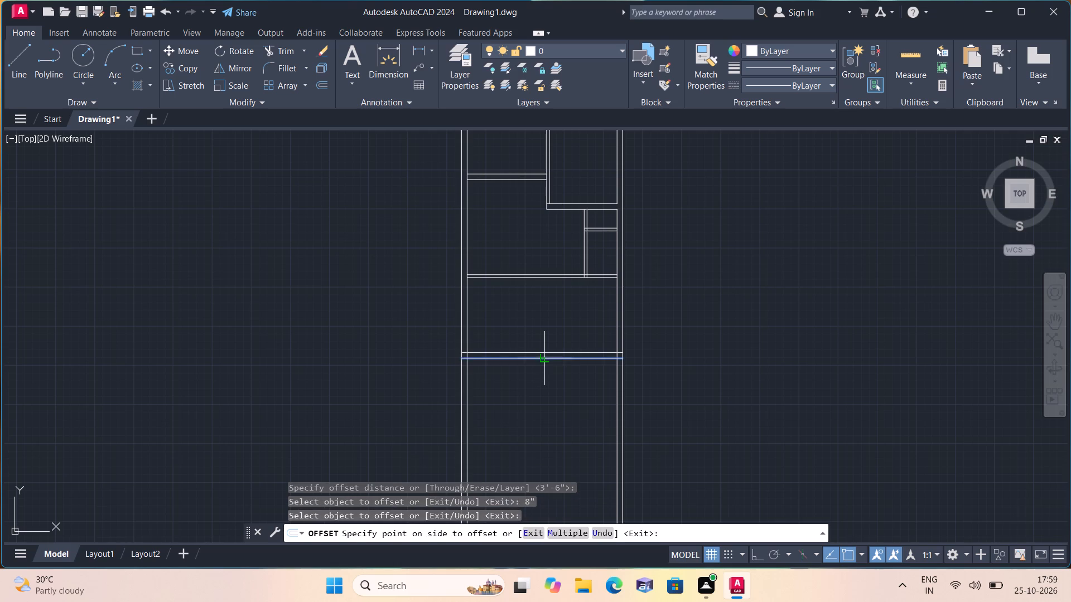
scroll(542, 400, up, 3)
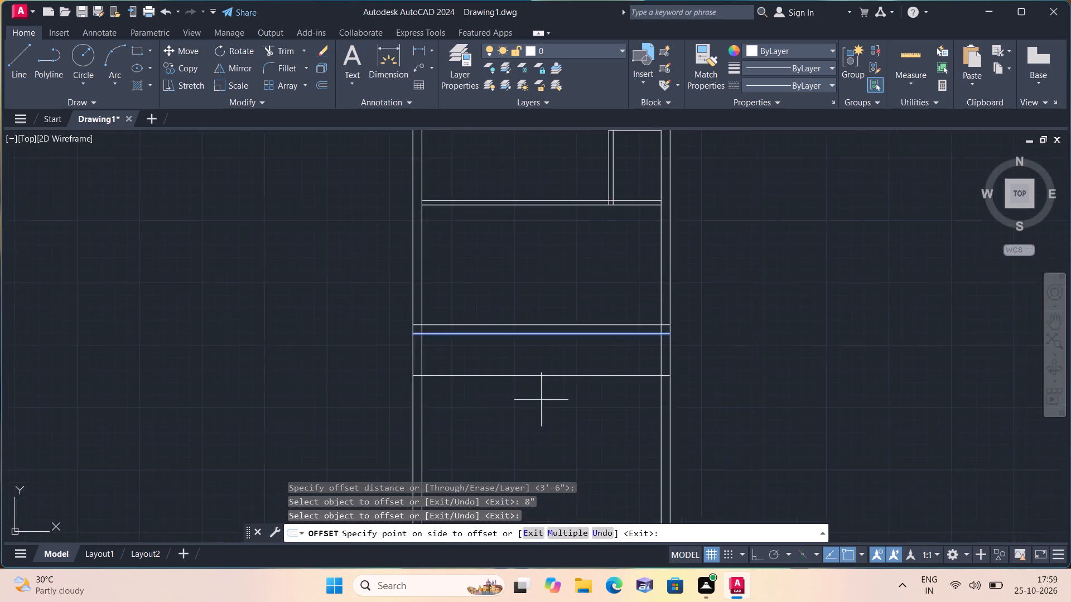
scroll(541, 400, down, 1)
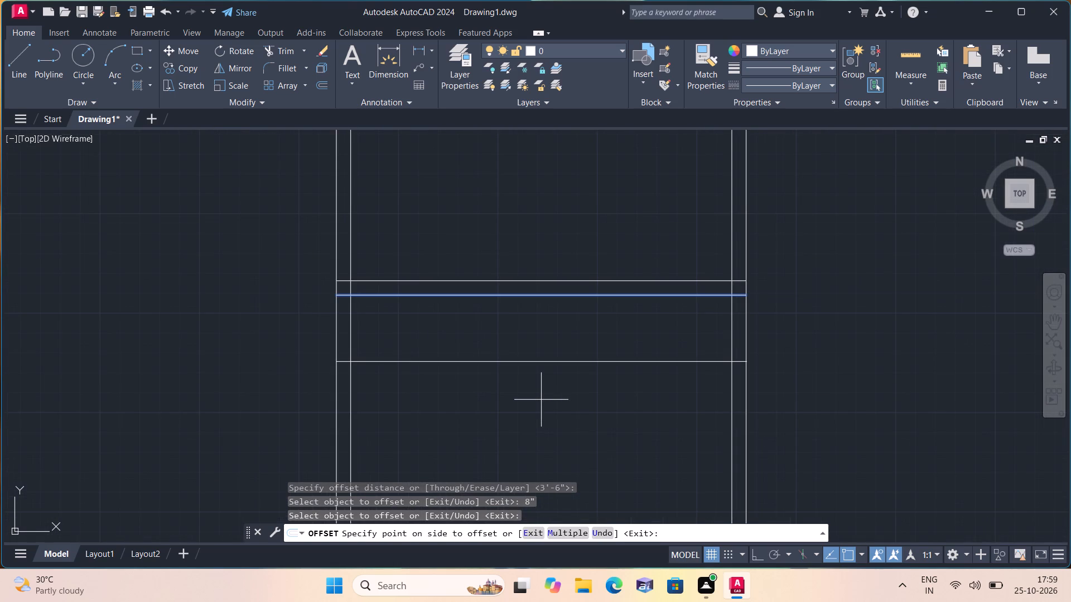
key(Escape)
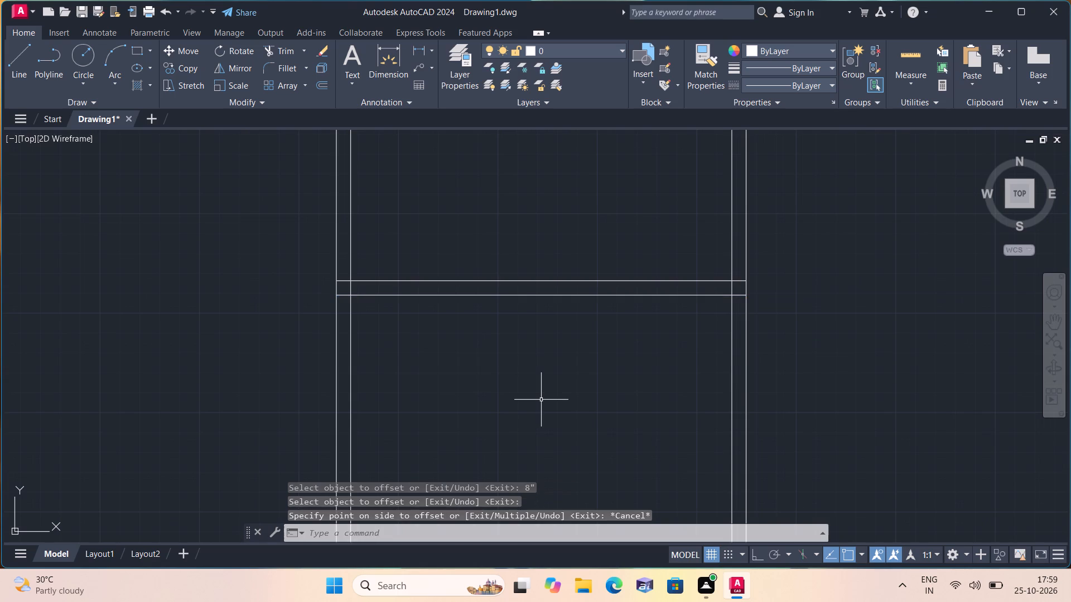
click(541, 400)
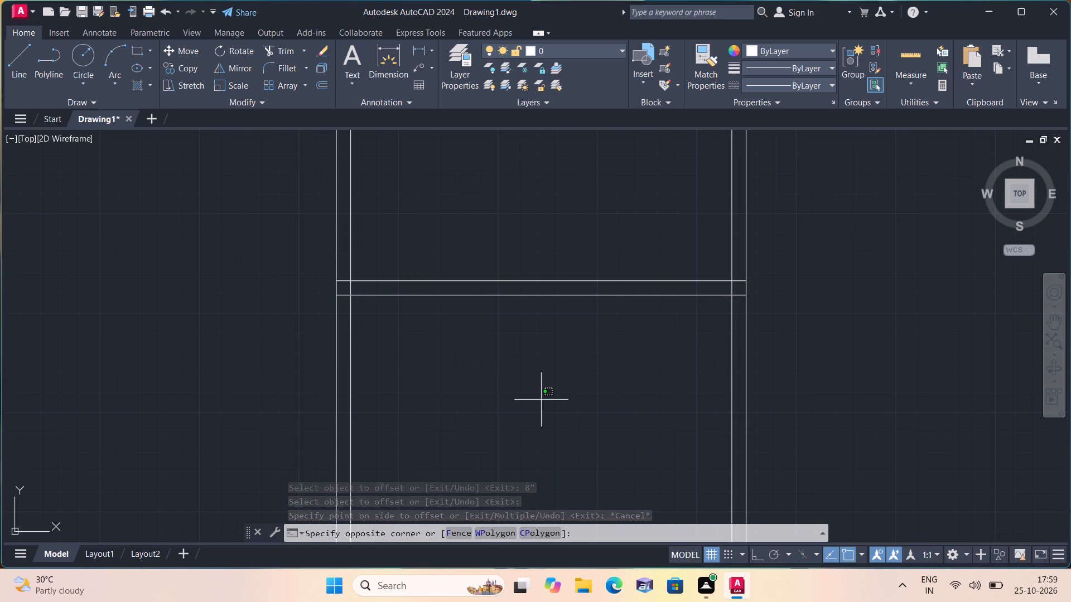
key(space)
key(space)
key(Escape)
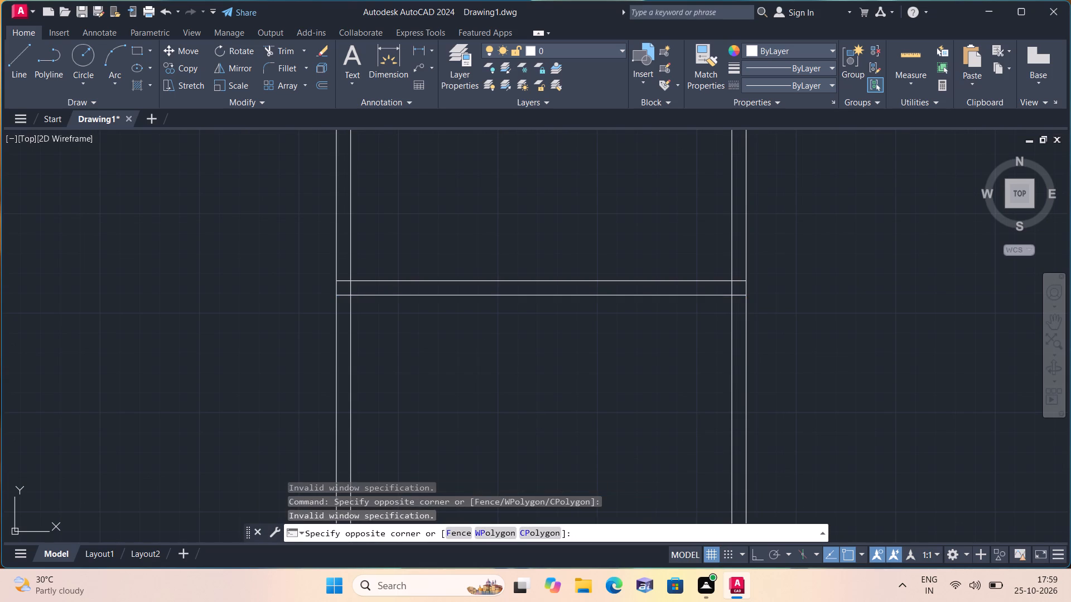
Offset the bottom line of the 9" horizontal wall 5'9" downward.
key(space)
text(5'9")
key(space)
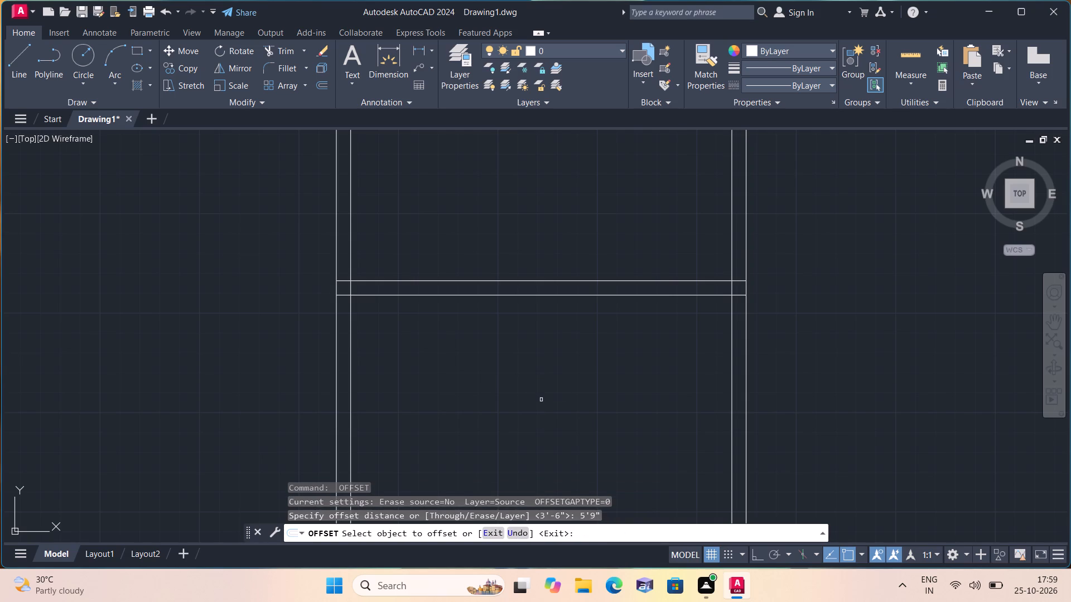
scroll(542, 420, down, 1)
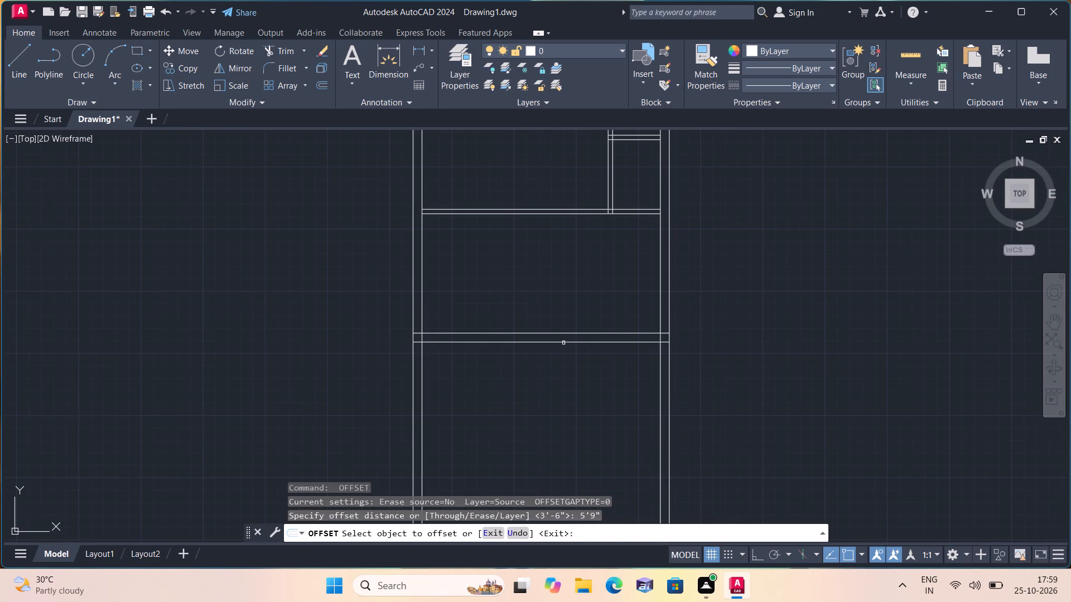
click(563, 343)
click(552, 395)
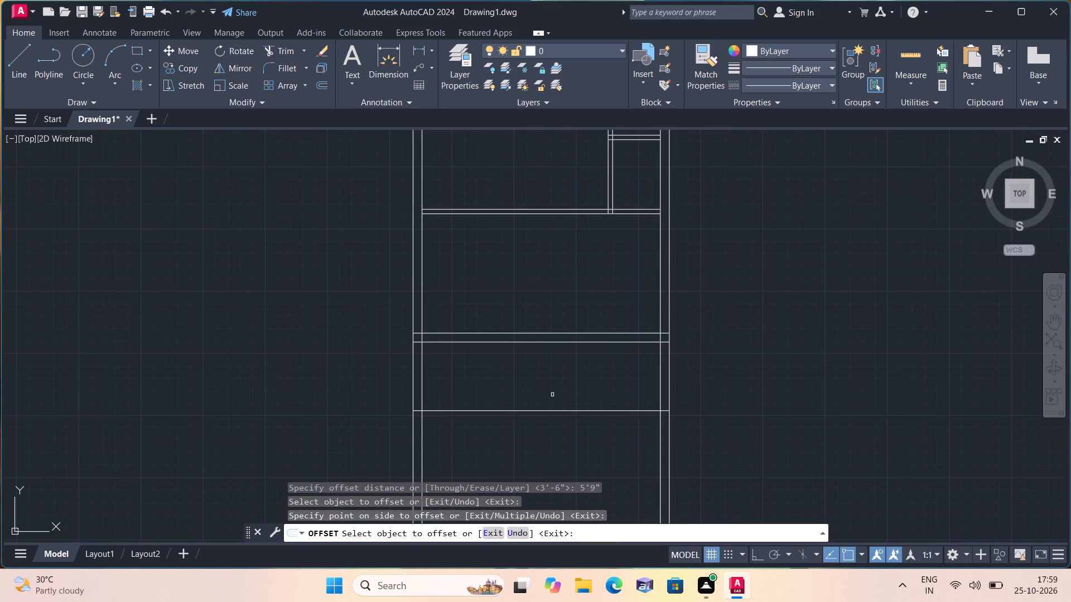
key(space)
Offset the new lowest horizontal line 9" upward to form the bottom wall.
key(space)
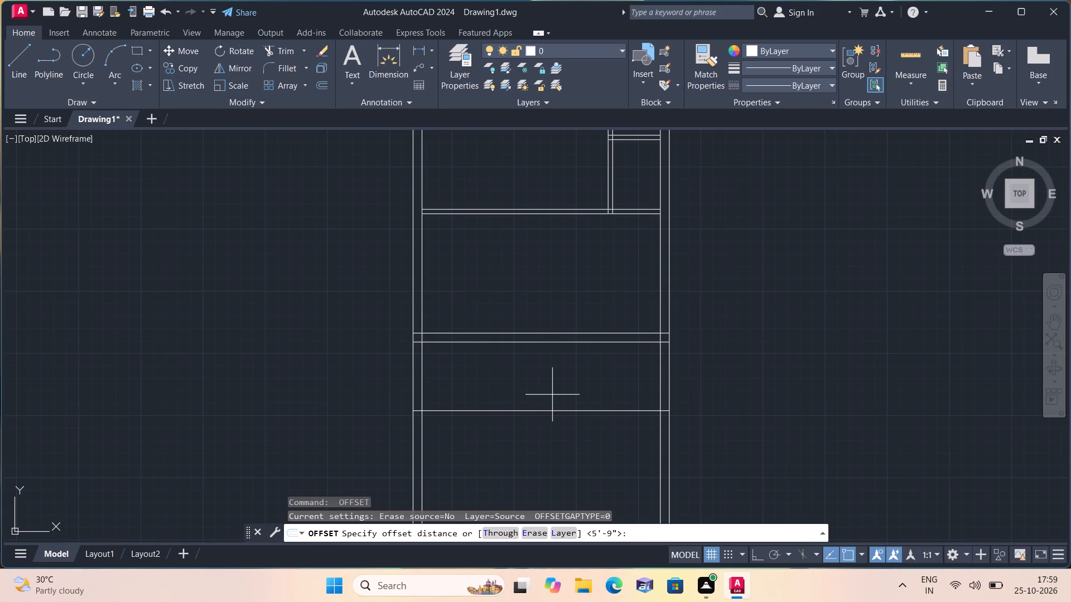
text(9")
key(space)
click(551, 410)
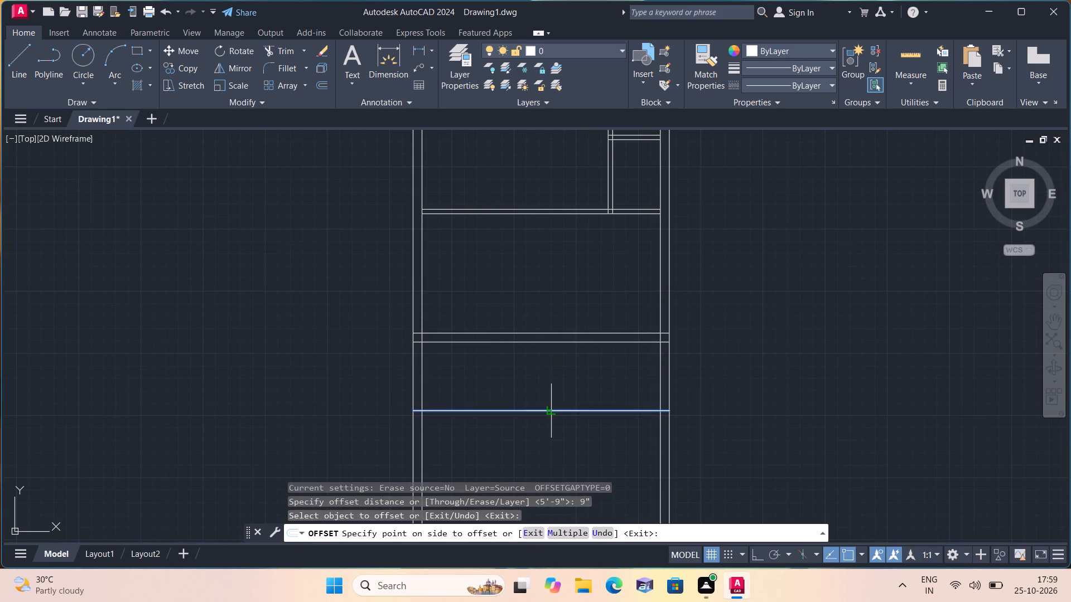
click(544, 383)
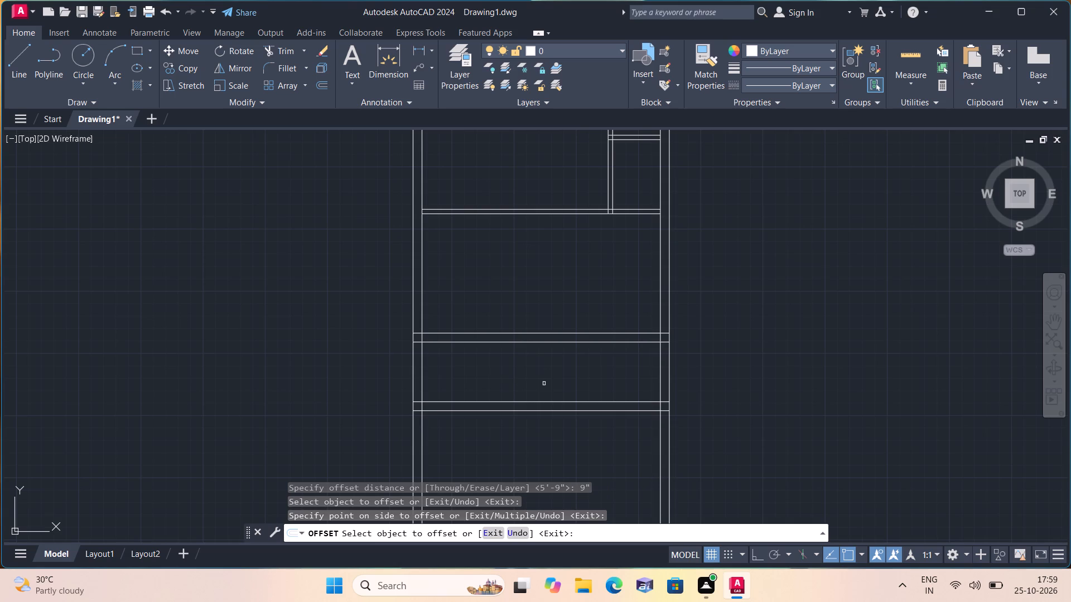
key(space)
Trim the left and right exterior wall lines that run past the new 9" bottom wall.
text(tr)
text(im)
key(space)
scroll(544, 383, down, 1)
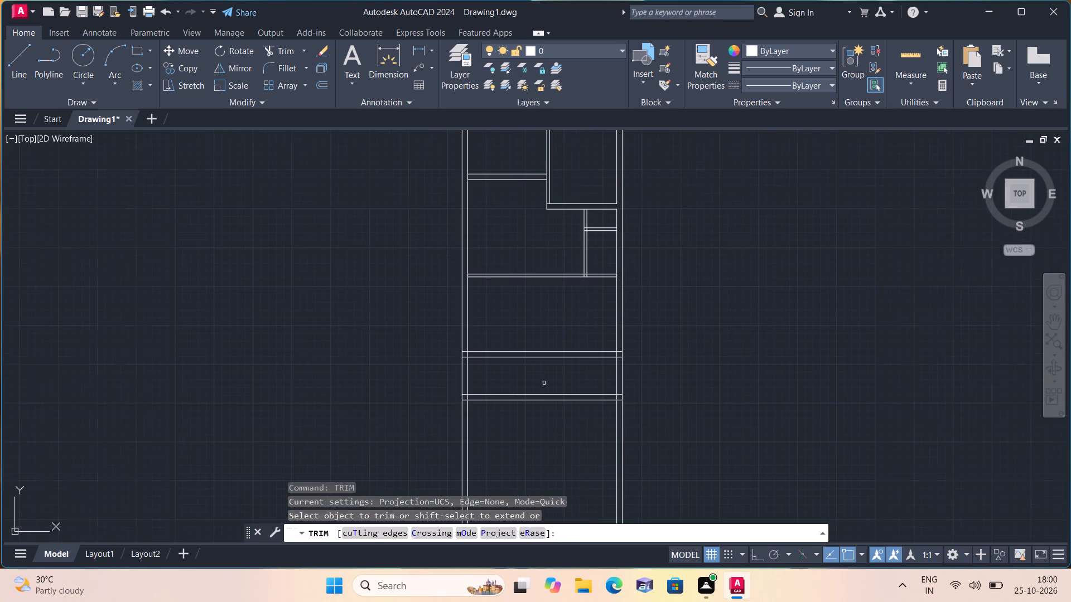
drag(421, 420, 443, 418)
drag(645, 417, 579, 416)
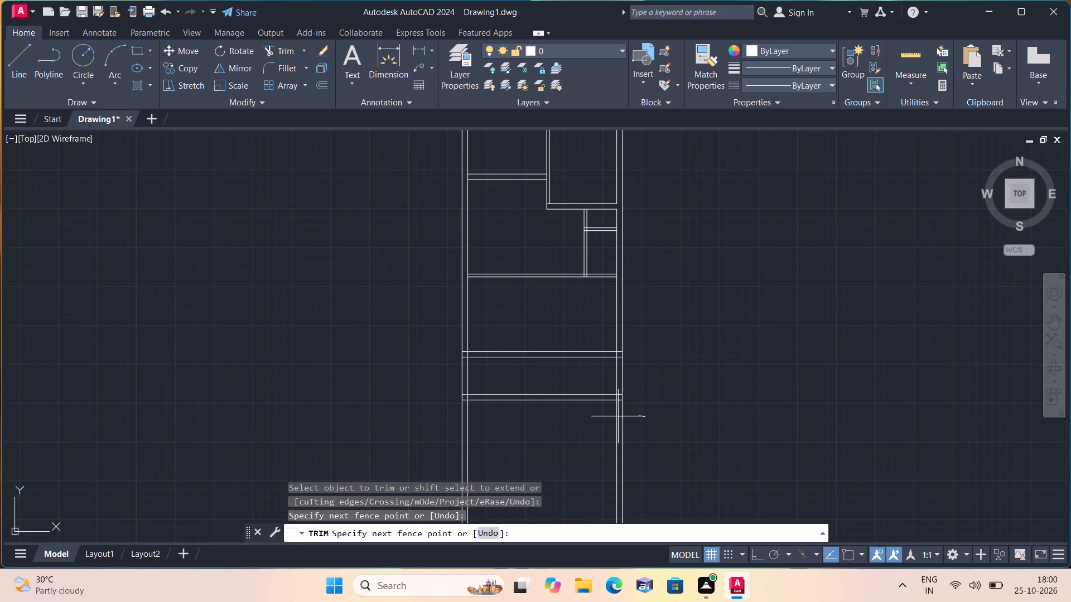
drag(579, 416, 437, 416)
middle_drag(400, 278, 399, 302)
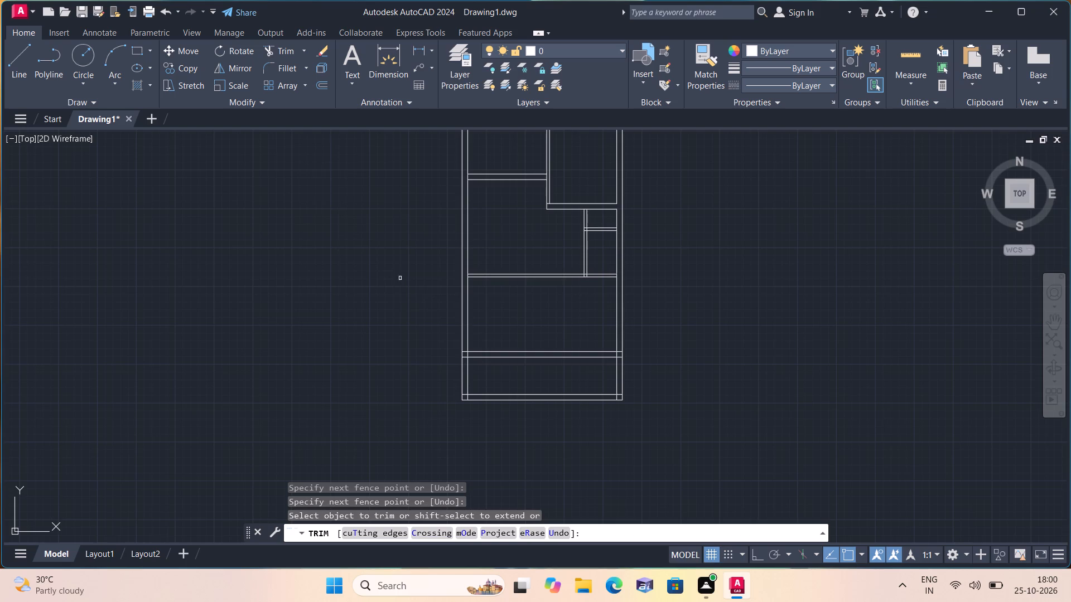
middle_drag(399, 302, 402, 381)
scroll(418, 266, up, 2)
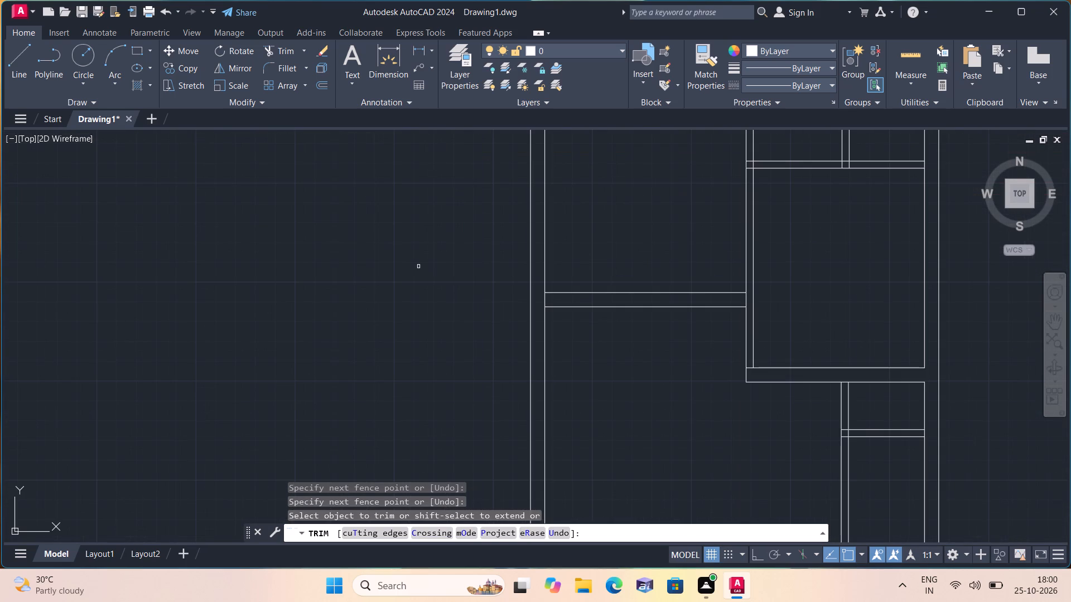
key(space)
With Ortho on, draw a short horizontal line across the upper vertical partition, just above its junction with the horizontal partition.
text(l)
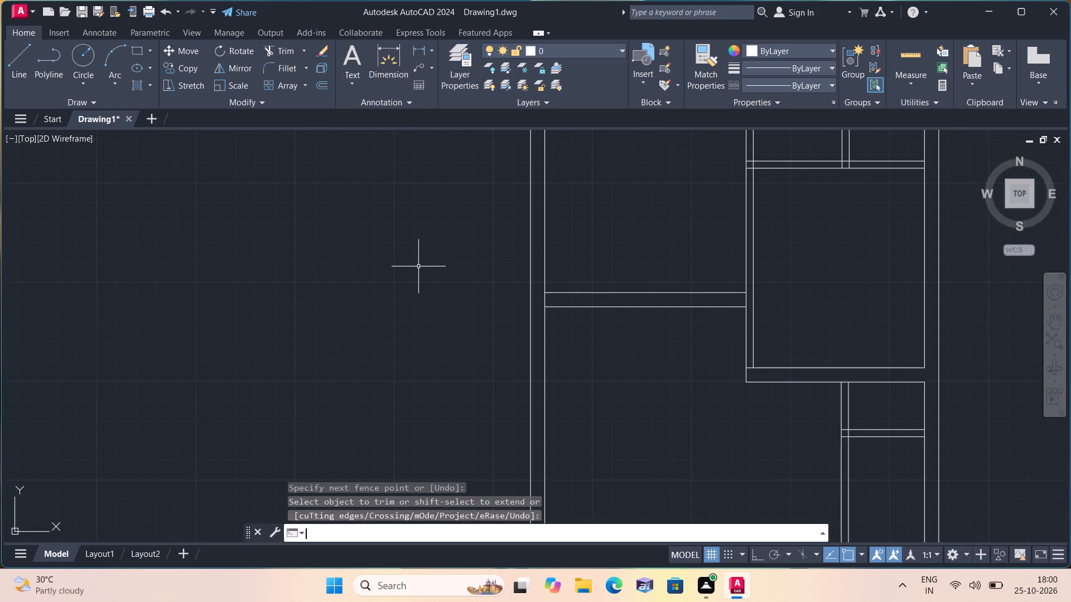
key(space)
key(F8)
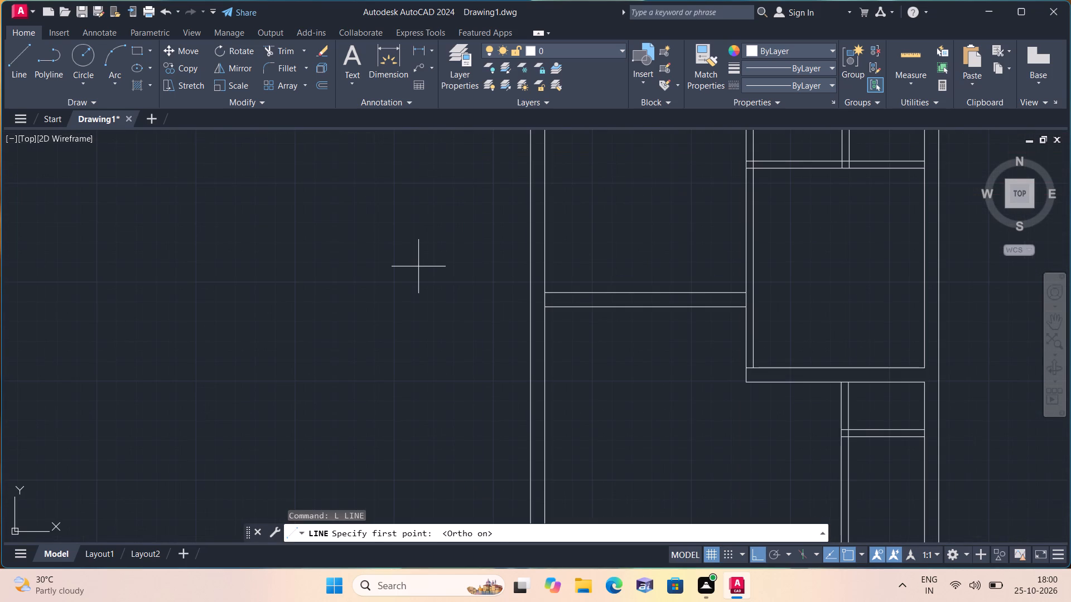
middle_drag(499, 212, 454, 302)
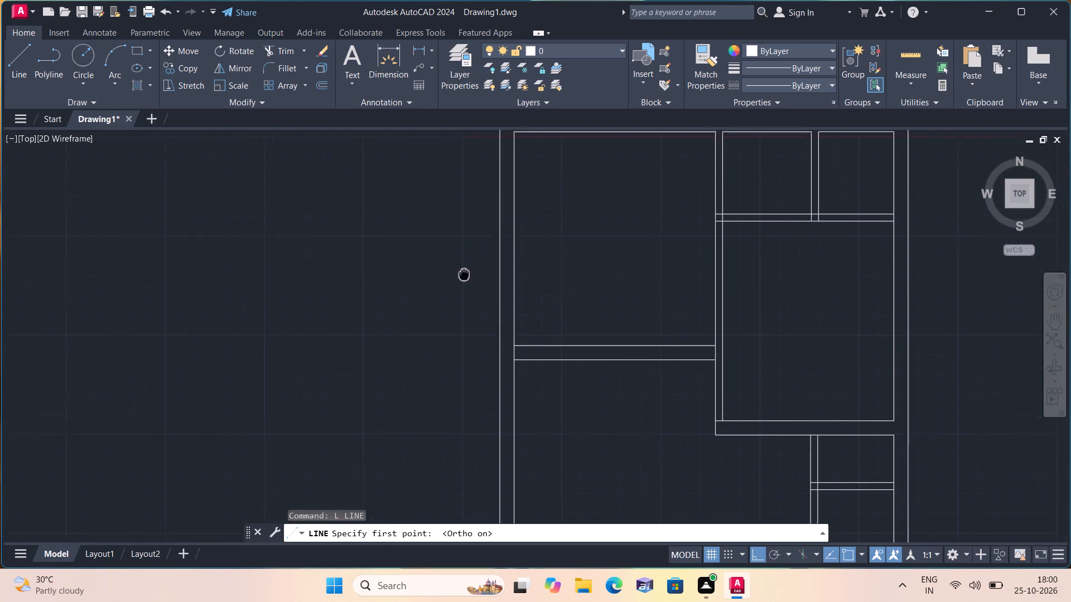
middle_drag(454, 302, 453, 307)
middle_drag(661, 249, 514, 271)
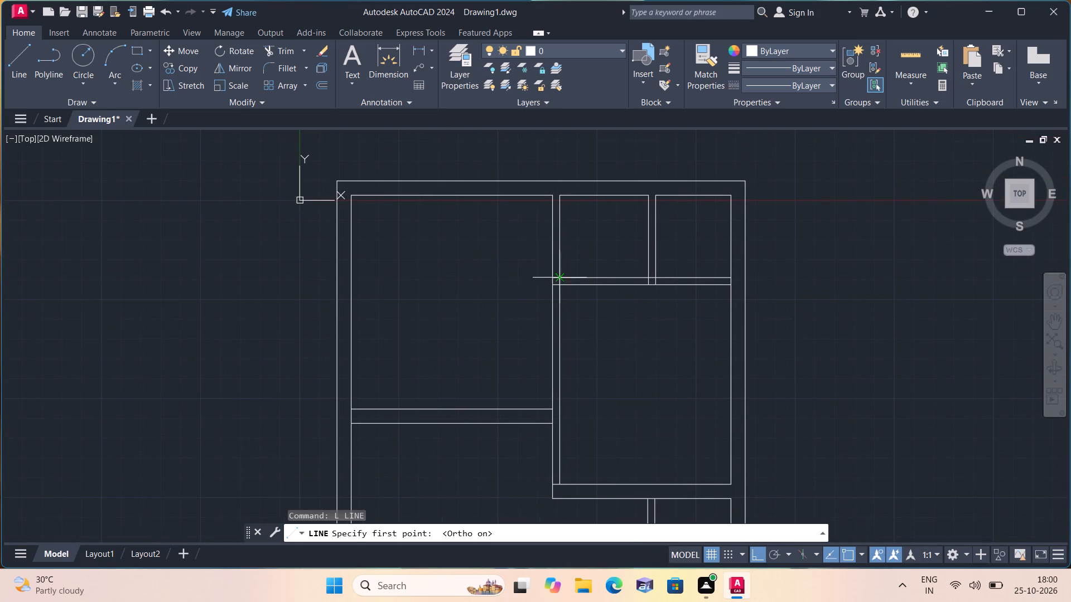
scroll(558, 261, up, 3)
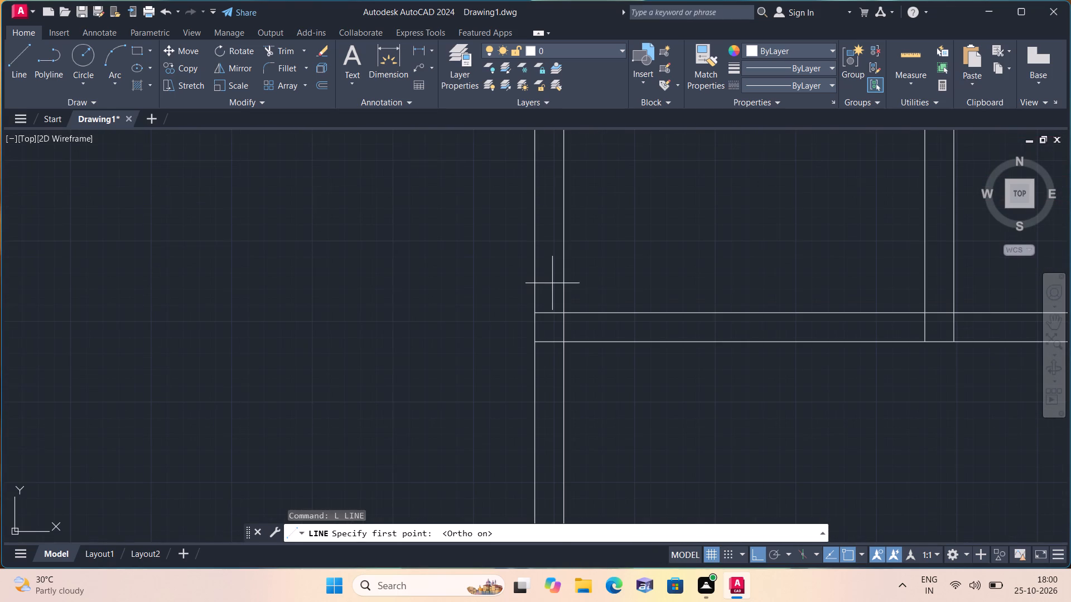
click(564, 284)
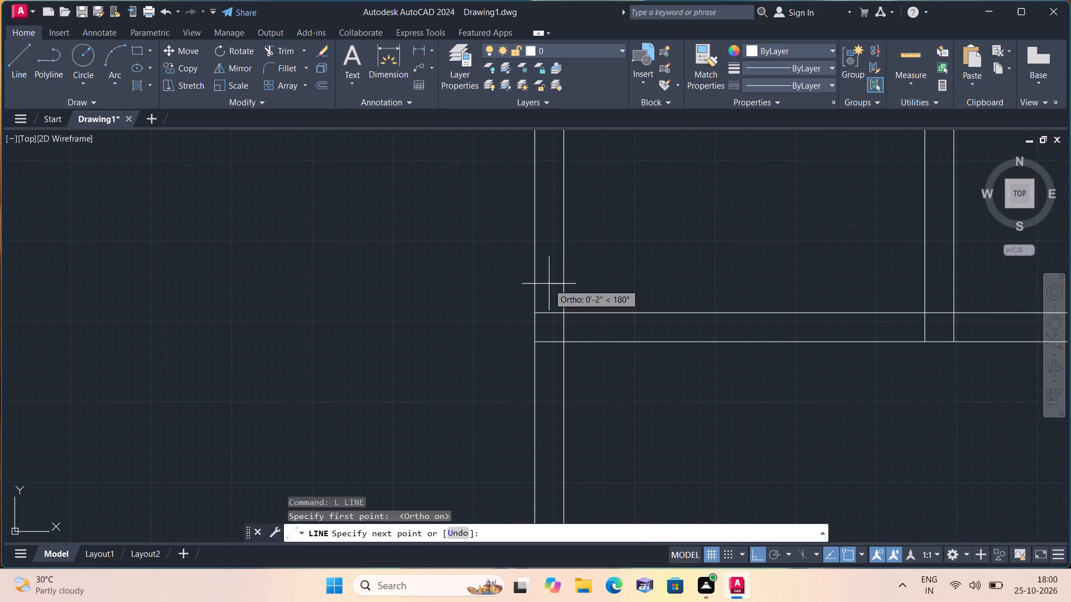
click(535, 283)
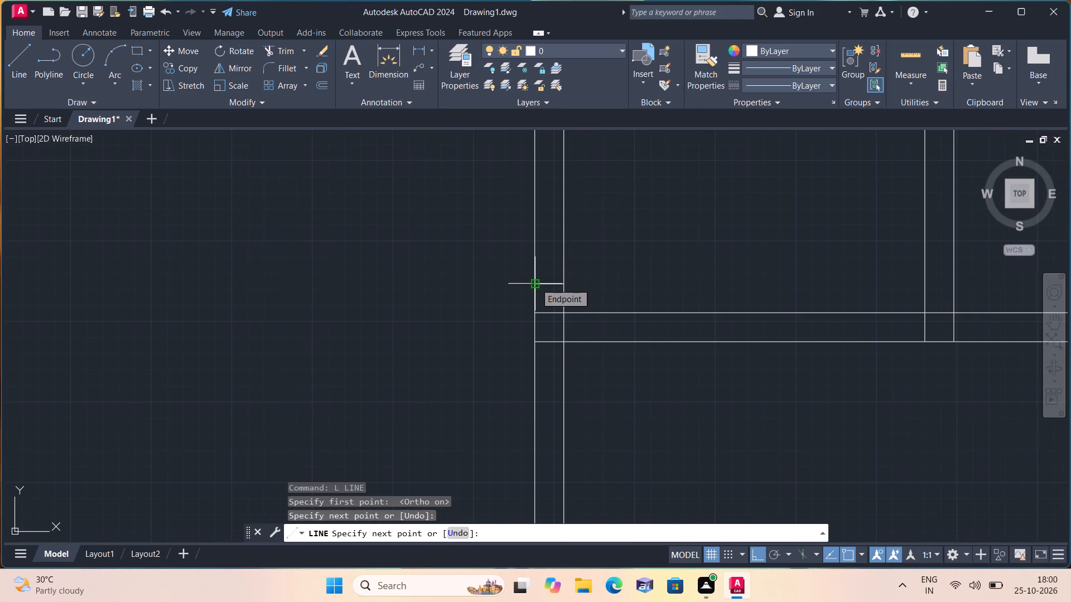
key(space)
Draw a short line closing the top of that vertical partition where it meets the top exterior wall.
key(space)
scroll(573, 278, down, 1)
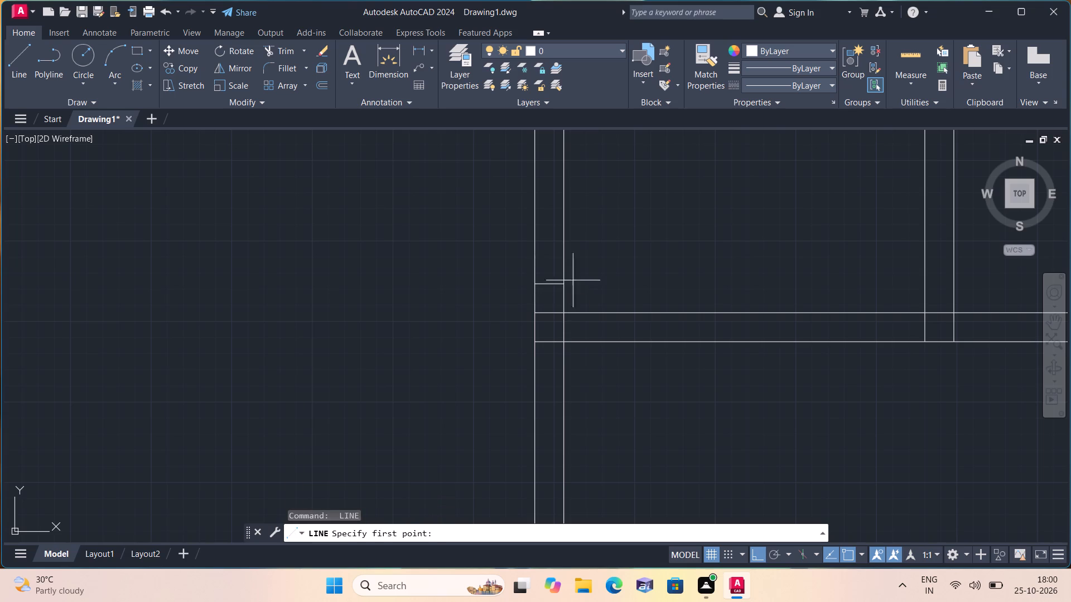
middle_drag(575, 207, 577, 216)
middle_drag(570, 161, 585, 226)
scroll(570, 162, down, 1)
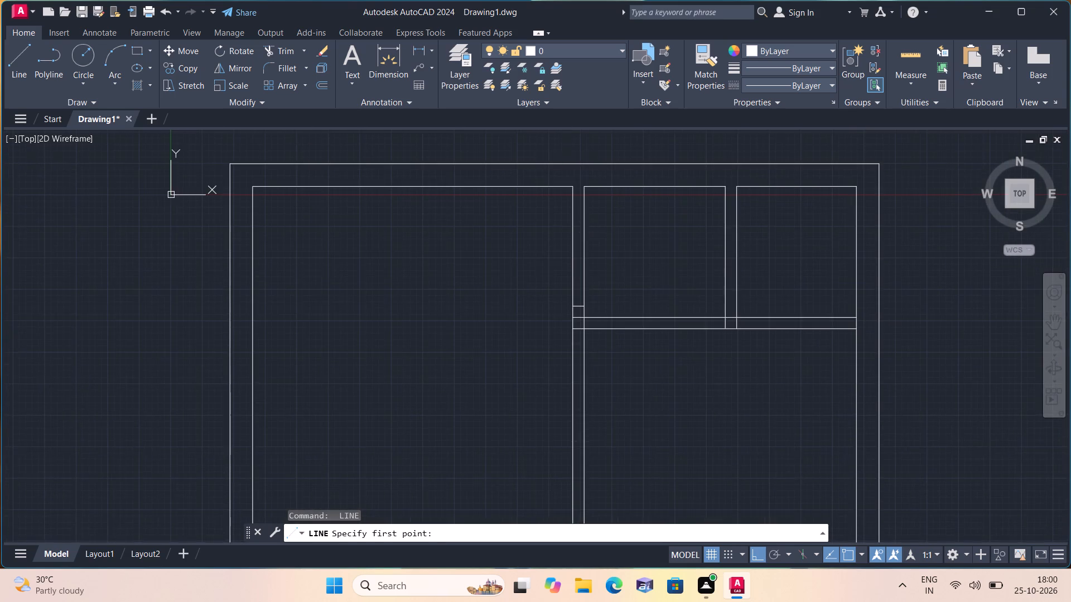
scroll(573, 190, up, 1)
click(572, 185)
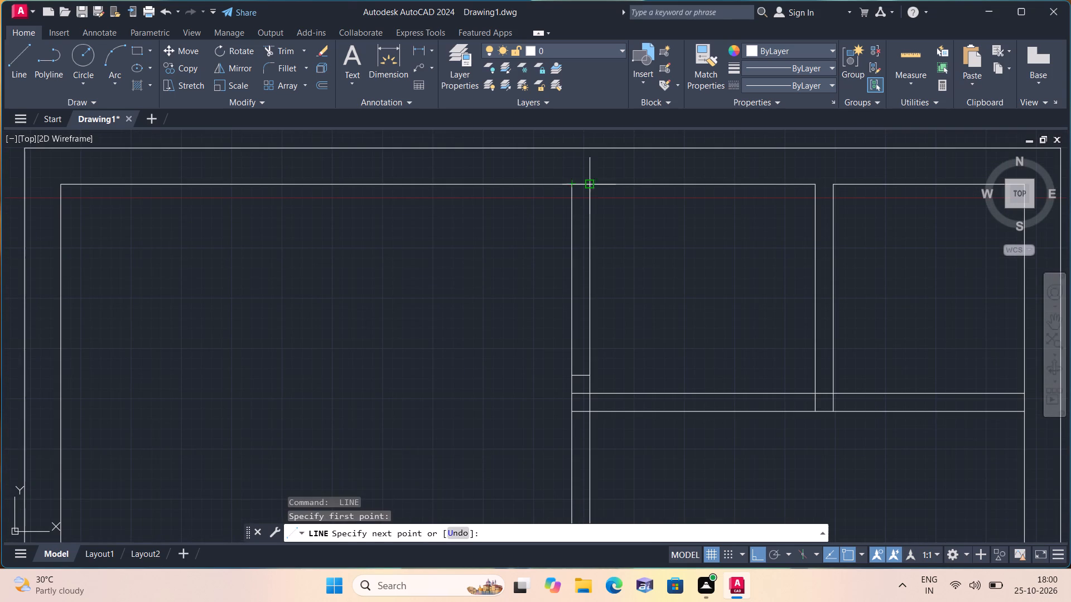
click(592, 186)
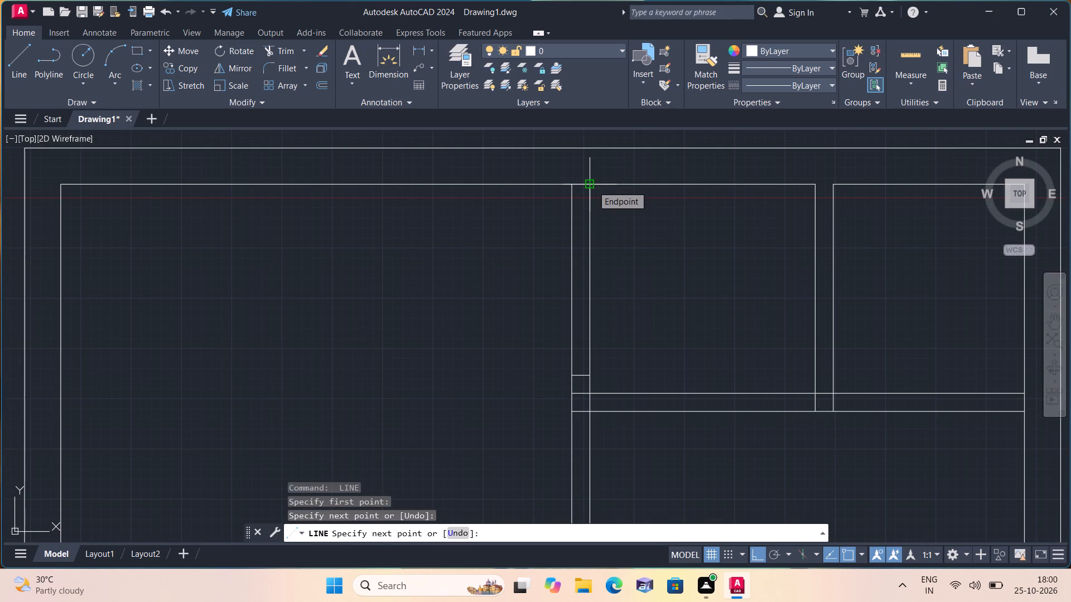
key(space)
Draw a vertical centre line in the partition from the midpoint of its top closing line to the midpoint of the short cross line.
key(space)
scroll(592, 186, up, 2)
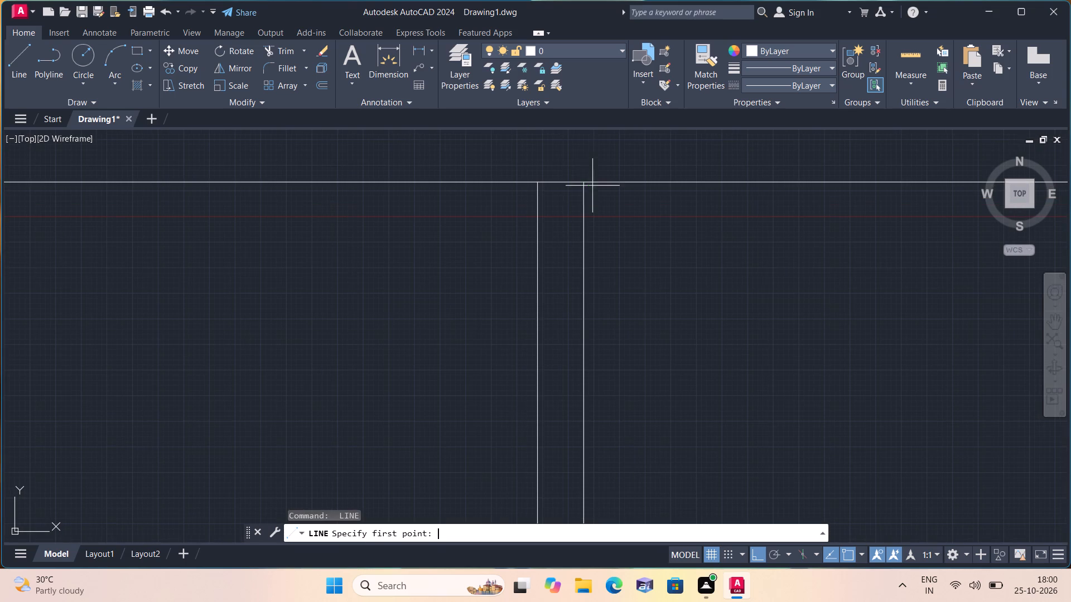
click(564, 181)
scroll(559, 310, down, 1)
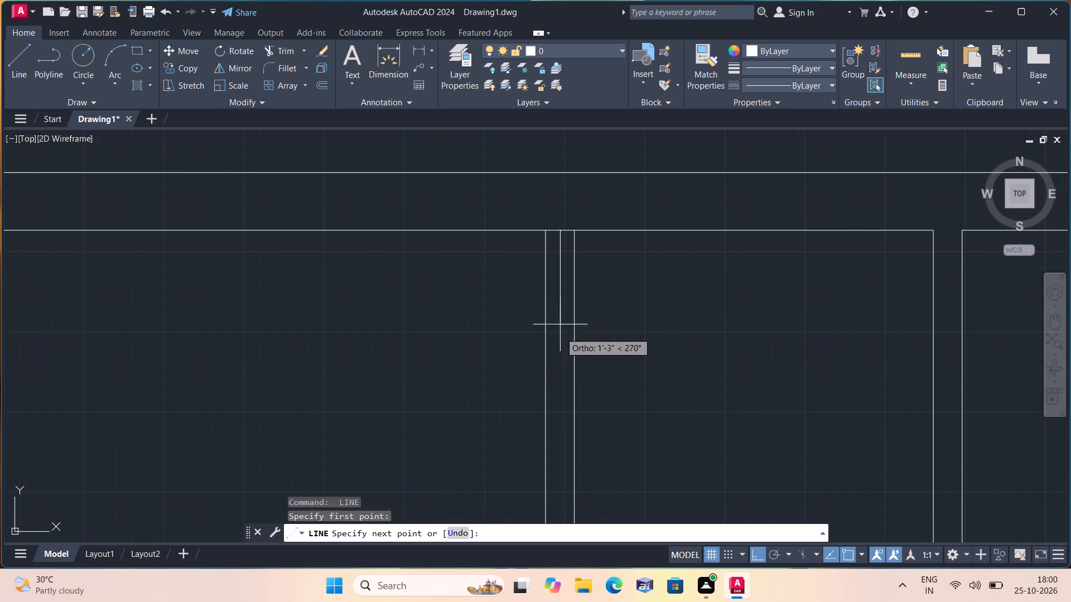
middle_drag(553, 360, 549, 271)
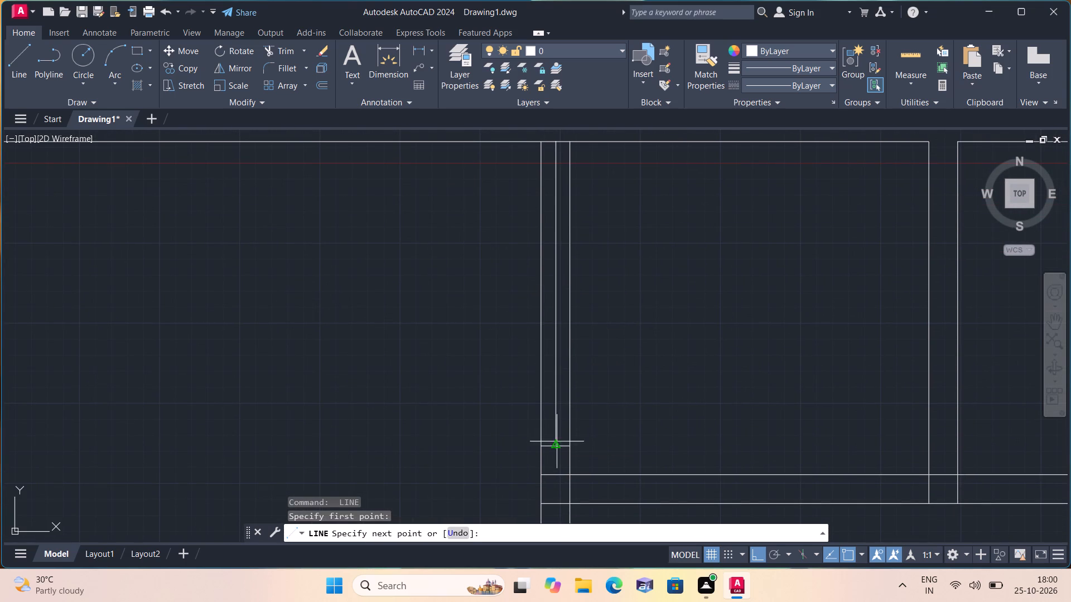
click(557, 444)
key(space)
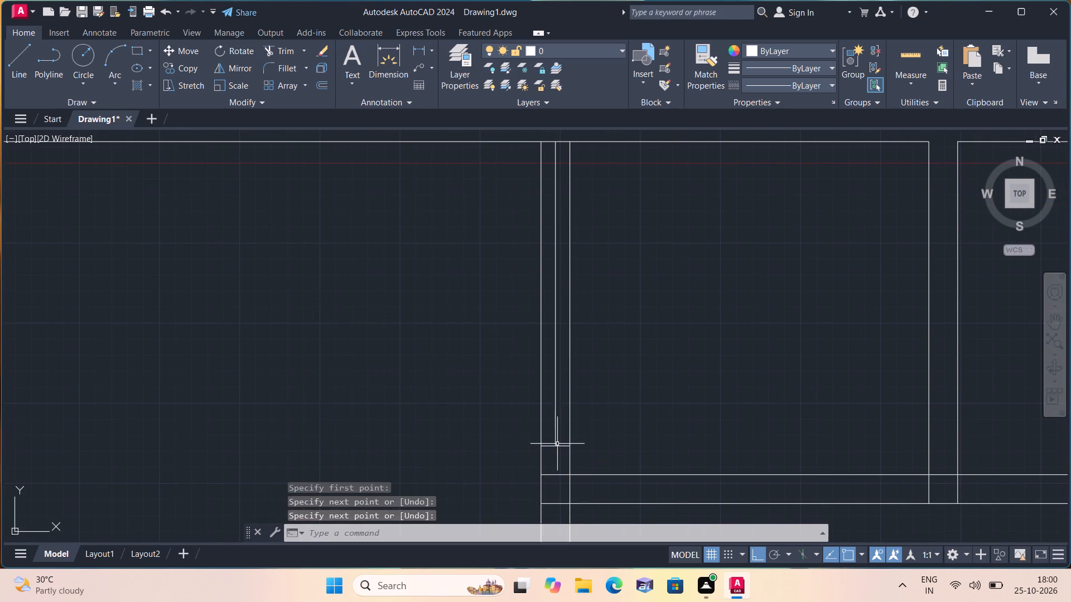
Trim the two horizontal partition lines where they cross inside the vertical partition, below the short cross line.
text(trim)
key(space)
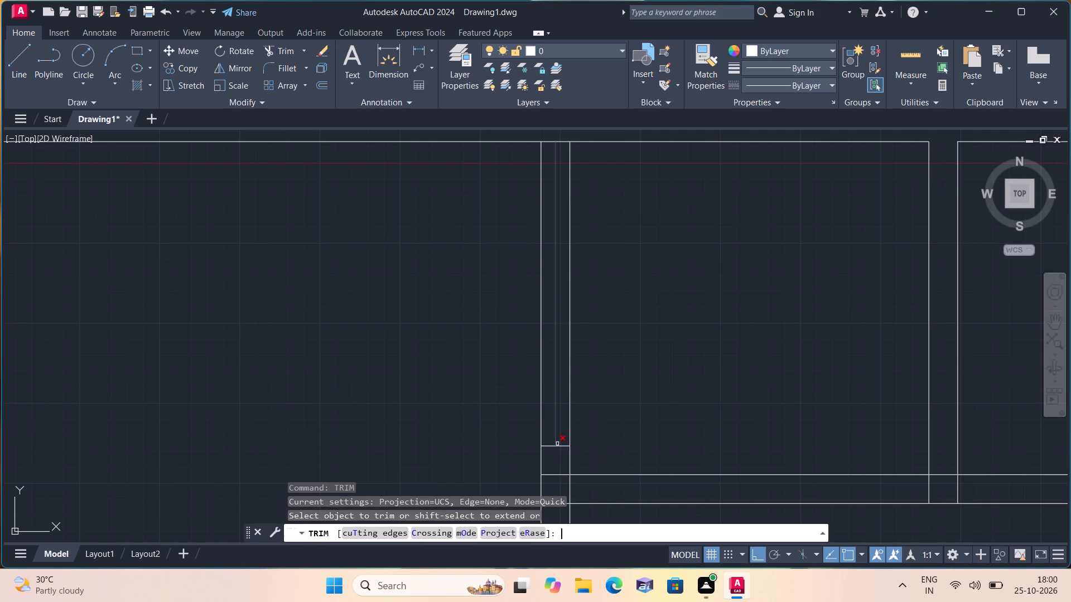
middle_drag(551, 406, 560, 339)
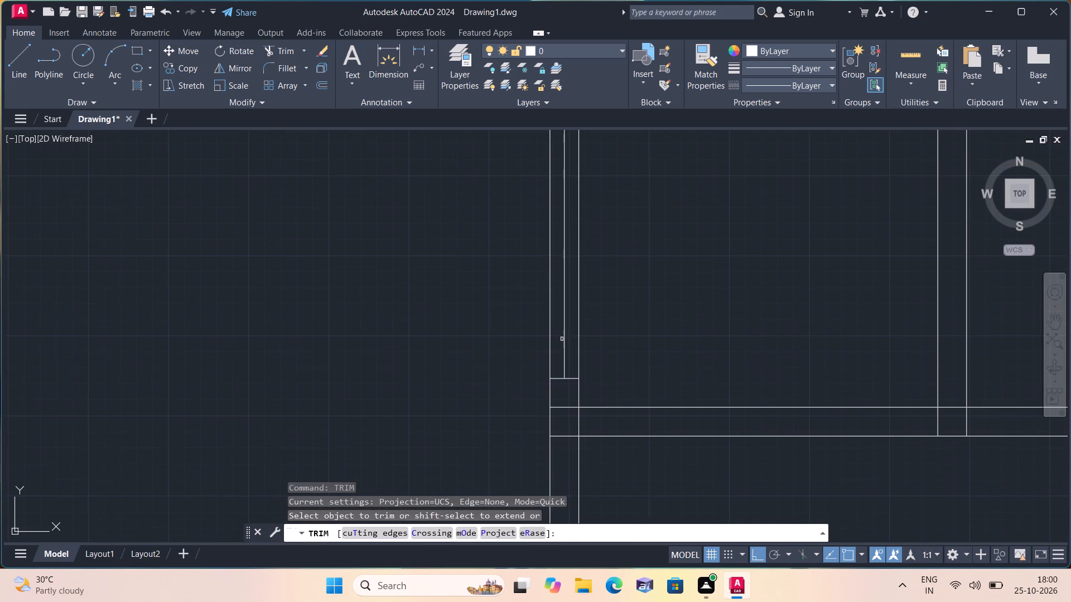
drag(557, 400, 558, 431)
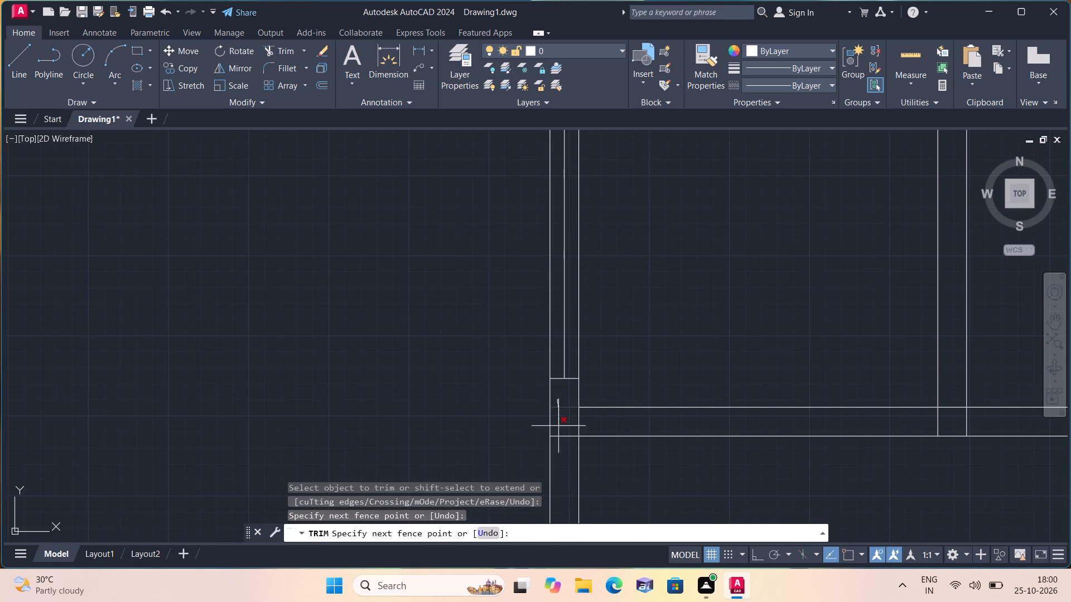
drag(558, 431, 561, 448)
key(space)
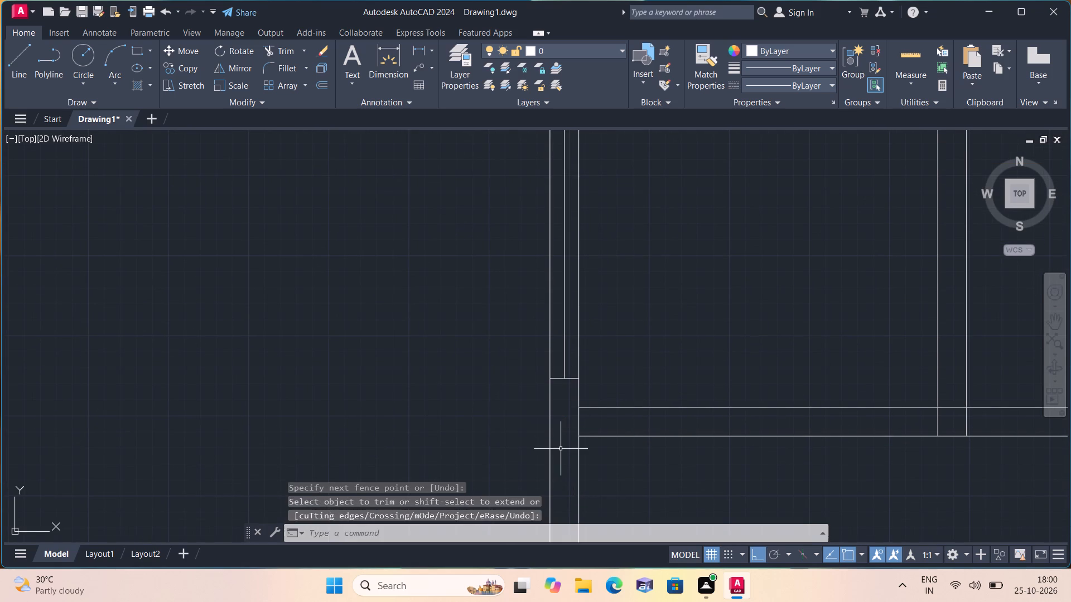
Draw a short horizontal line across the partition between the two small upper-right rooms, about midway down its height.
text(l)
key(space)
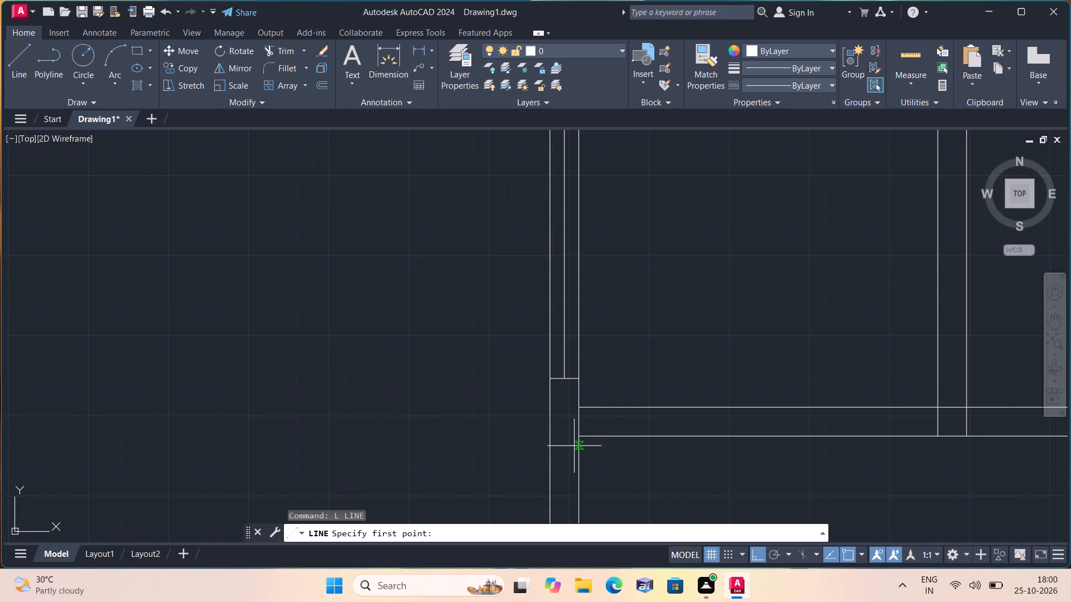
scroll(595, 427, down, 1)
middle_drag(623, 406, 532, 468)
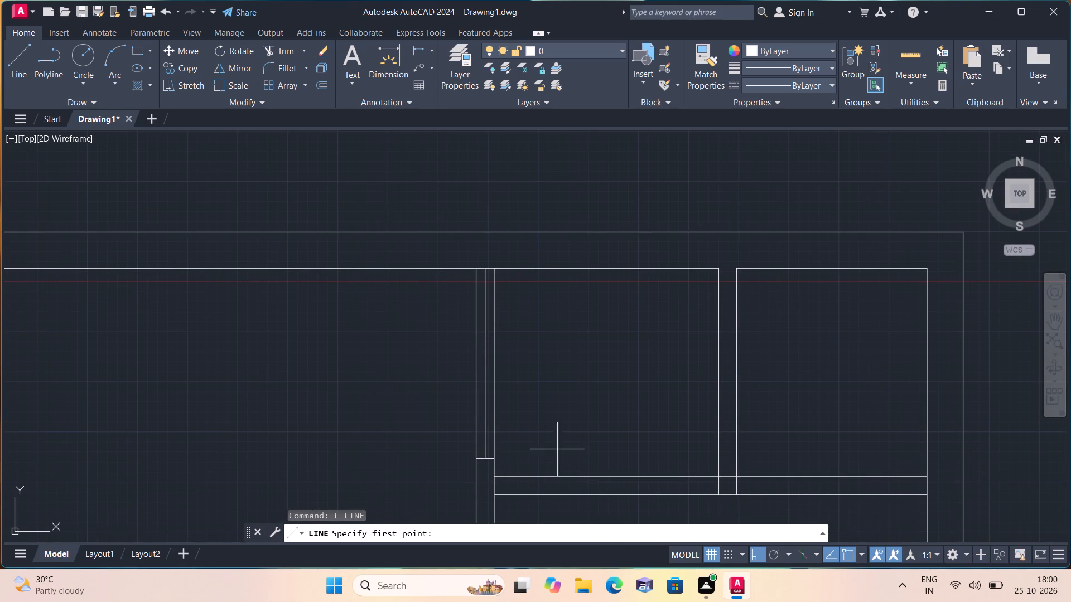
click(720, 392)
click(740, 391)
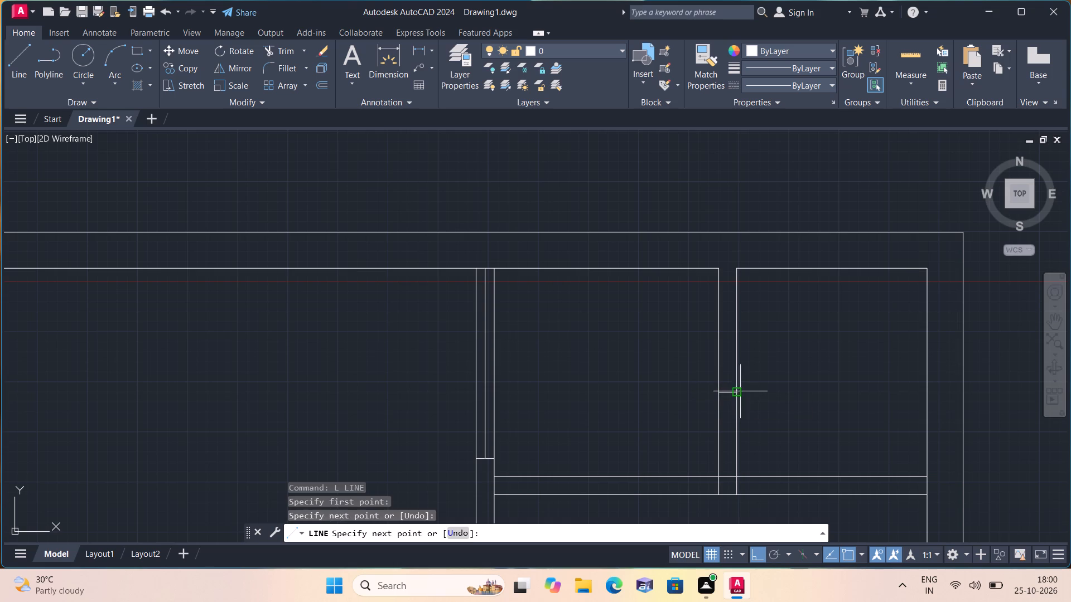
key(space)
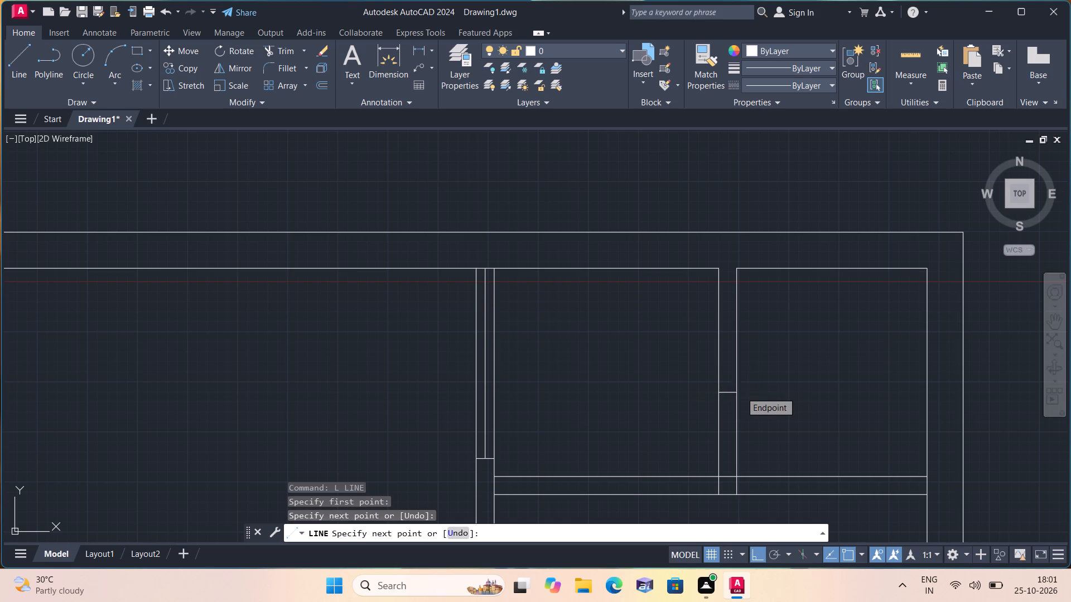
Draw a short line closing the top of the partition between the two small rooms at the exterior wall.
key(space)
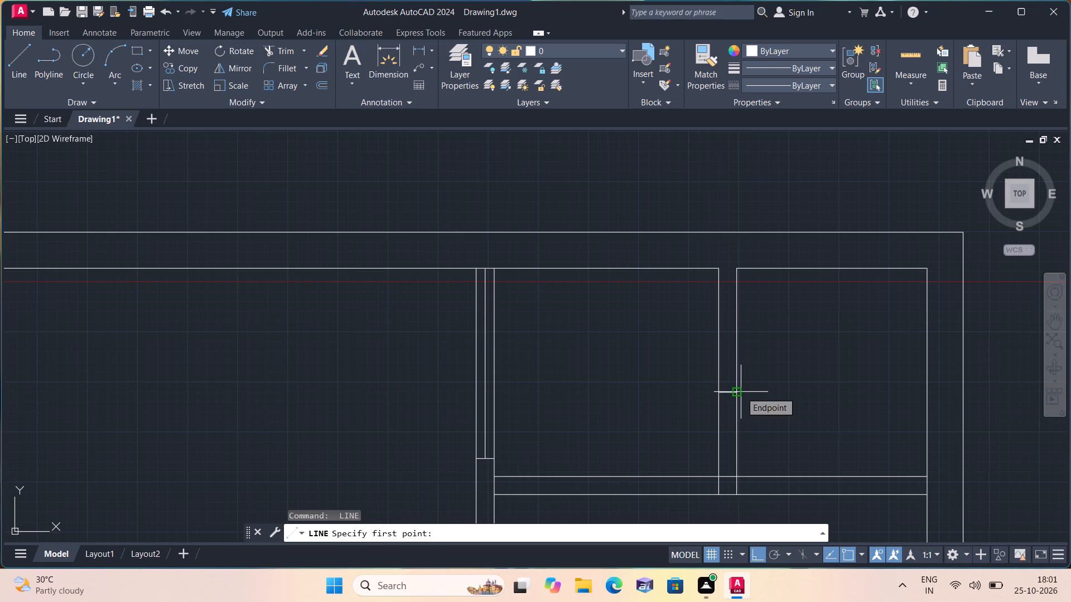
click(719, 266)
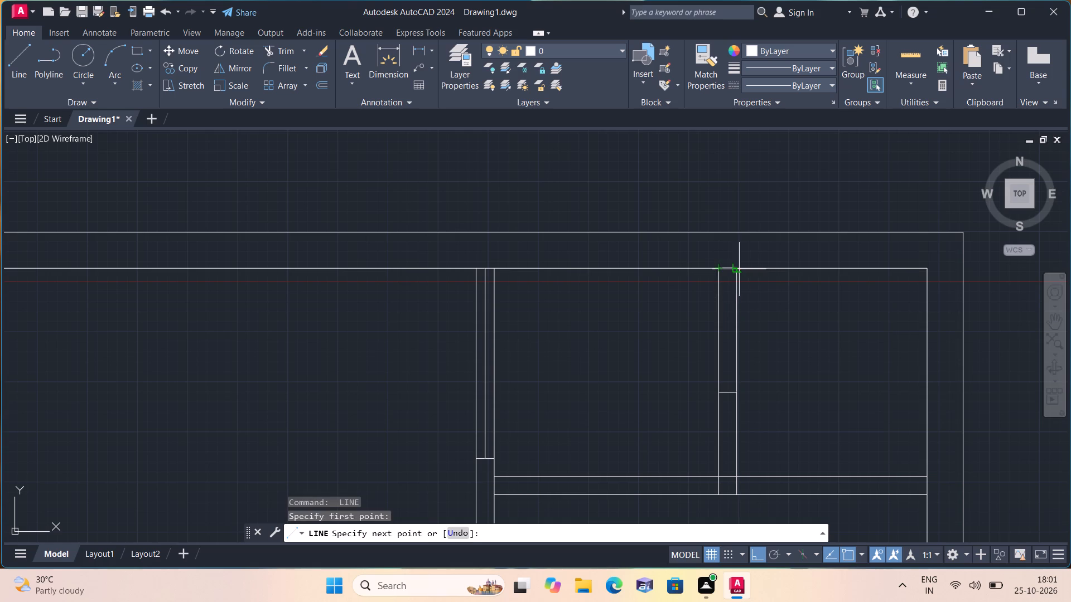
click(739, 269)
key(space)
Draw a vertical centre line in this partition from the midpoint of its top closing line to the midpoint of the cross line.
key(space)
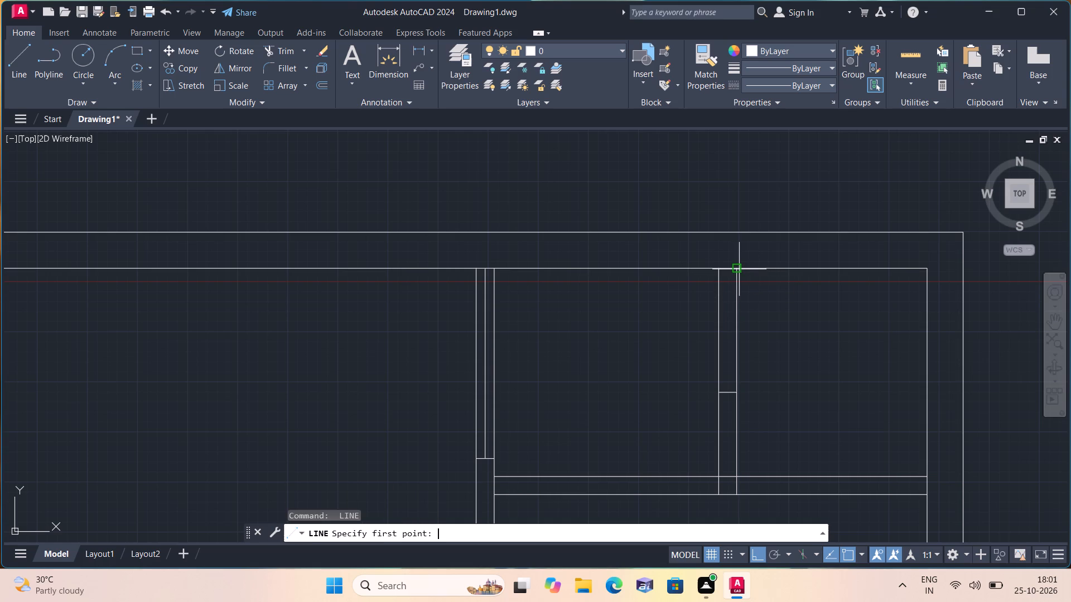
scroll(739, 269, up, 2)
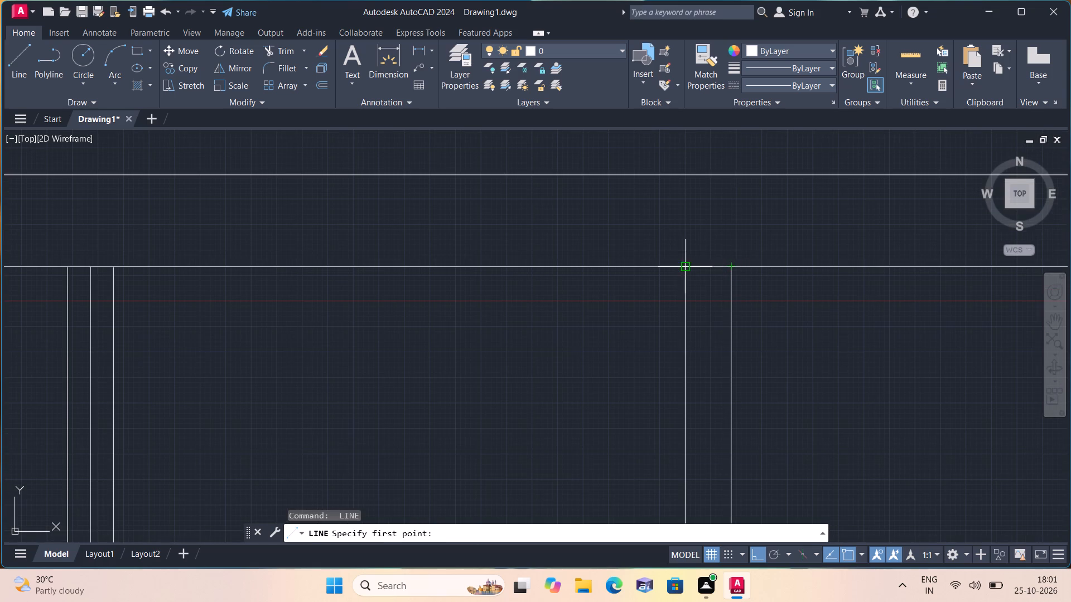
click(706, 265)
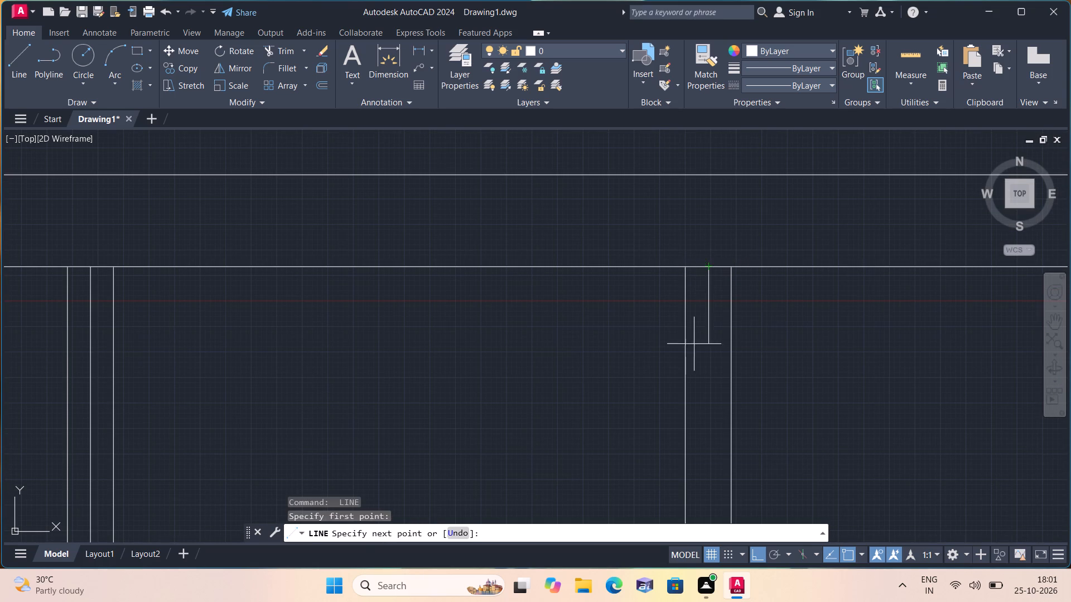
middle_drag(684, 399, 653, 317)
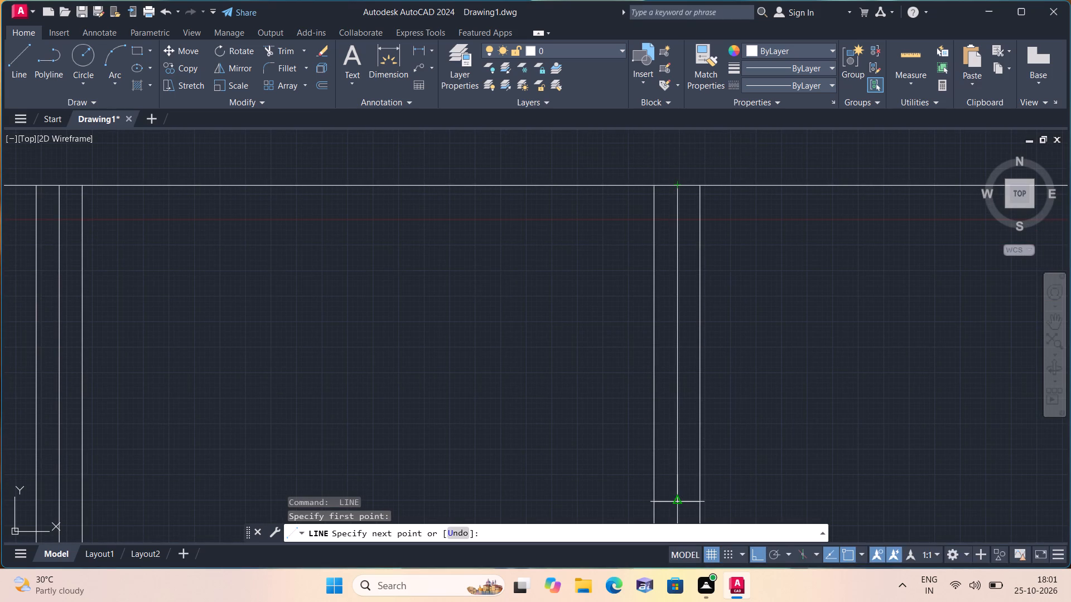
click(677, 502)
key(space)
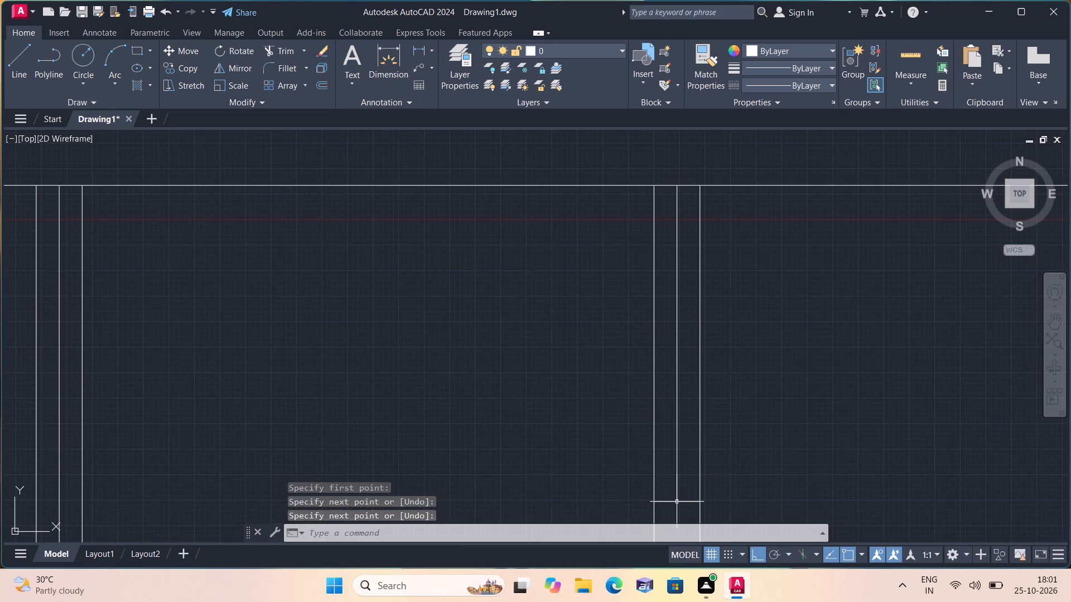
scroll(677, 502, down, 2)
middle_drag(687, 464, 611, 396)
scroll(631, 417, down, 1)
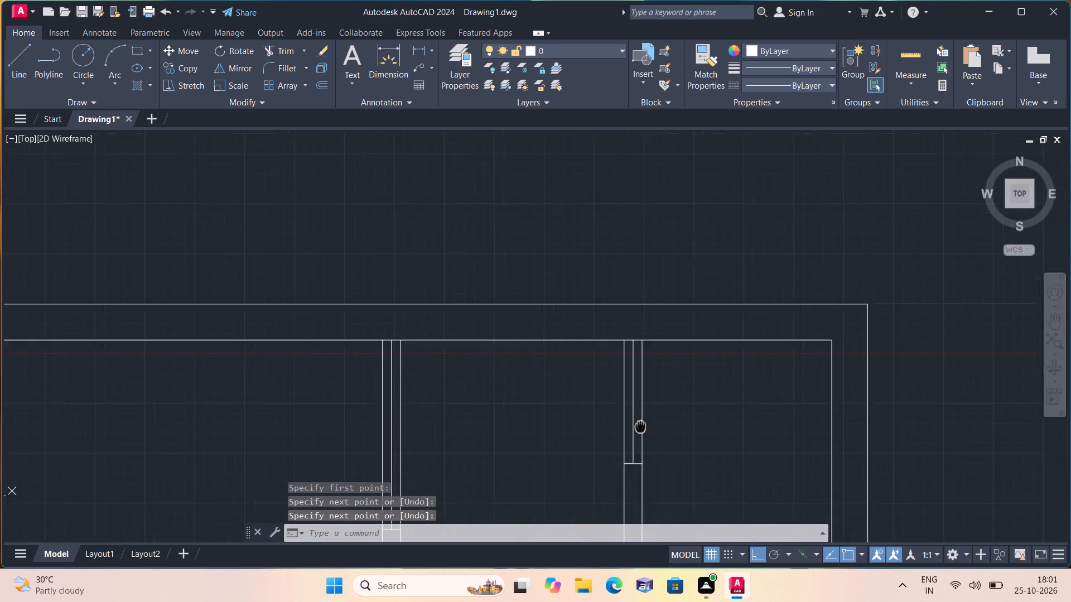
Draw a line 2" along the lower partition line from the exterior wall, up to the upper partition line, and 2' further for the door leaf.
middle_drag(611, 396, 605, 381)
scroll(611, 396, down, 1)
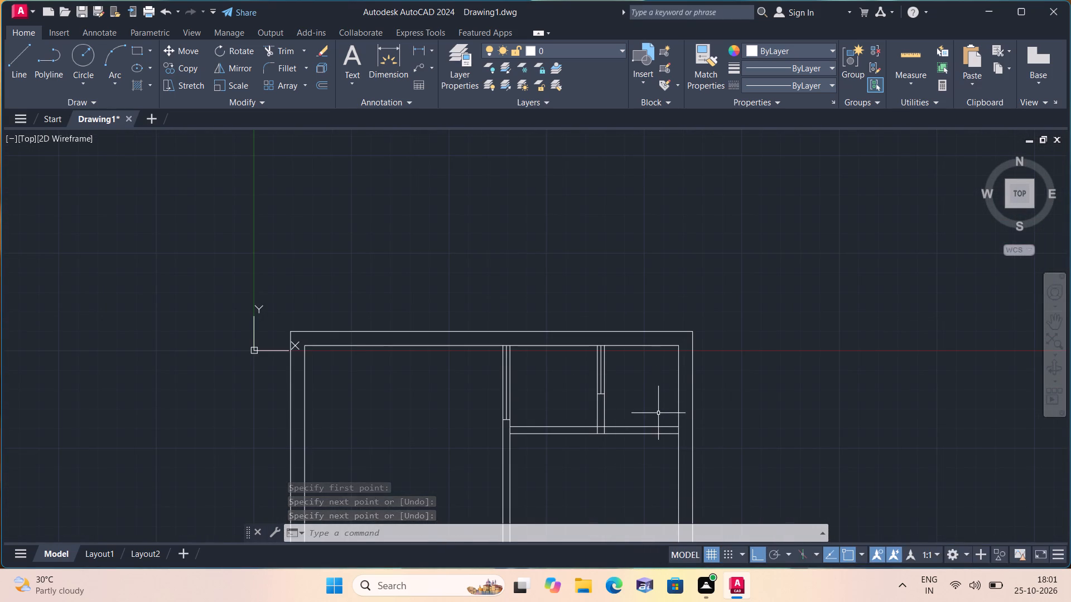
scroll(654, 416, up, 1)
text(l)
key(space)
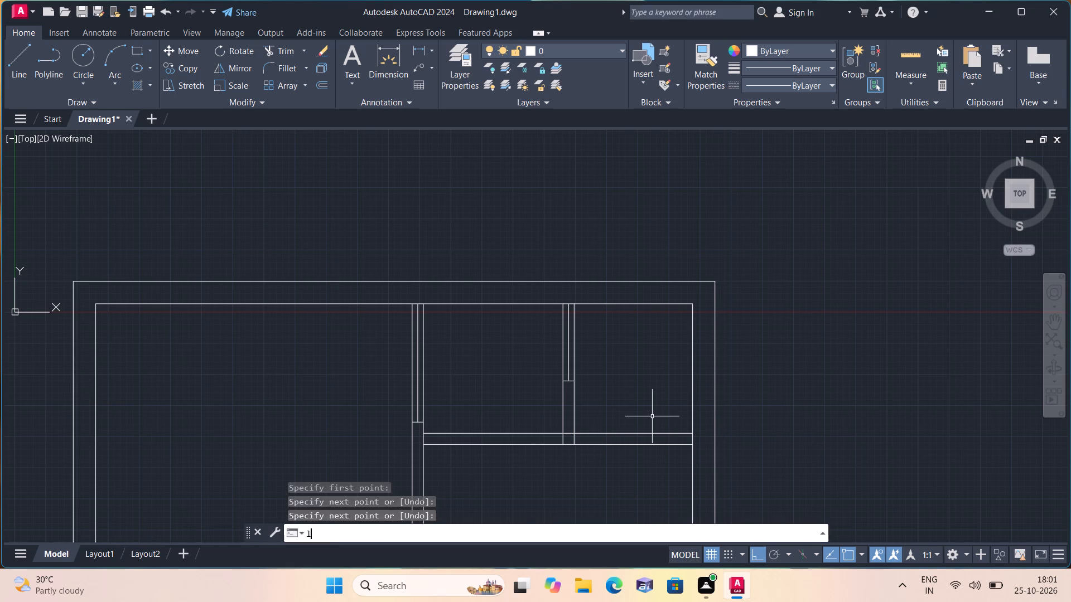
scroll(682, 448, up, 1)
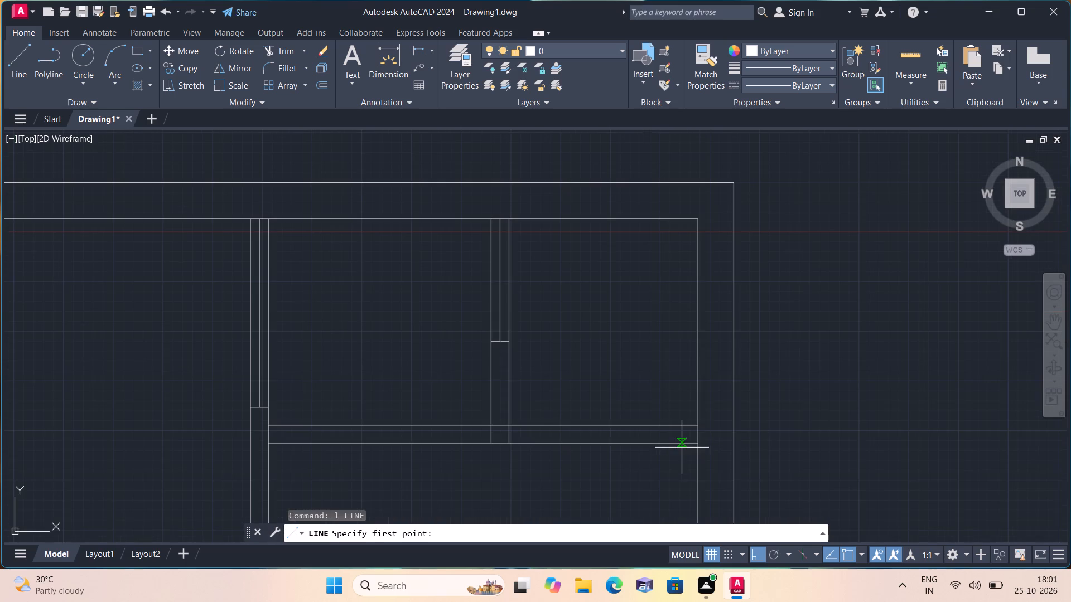
click(695, 442)
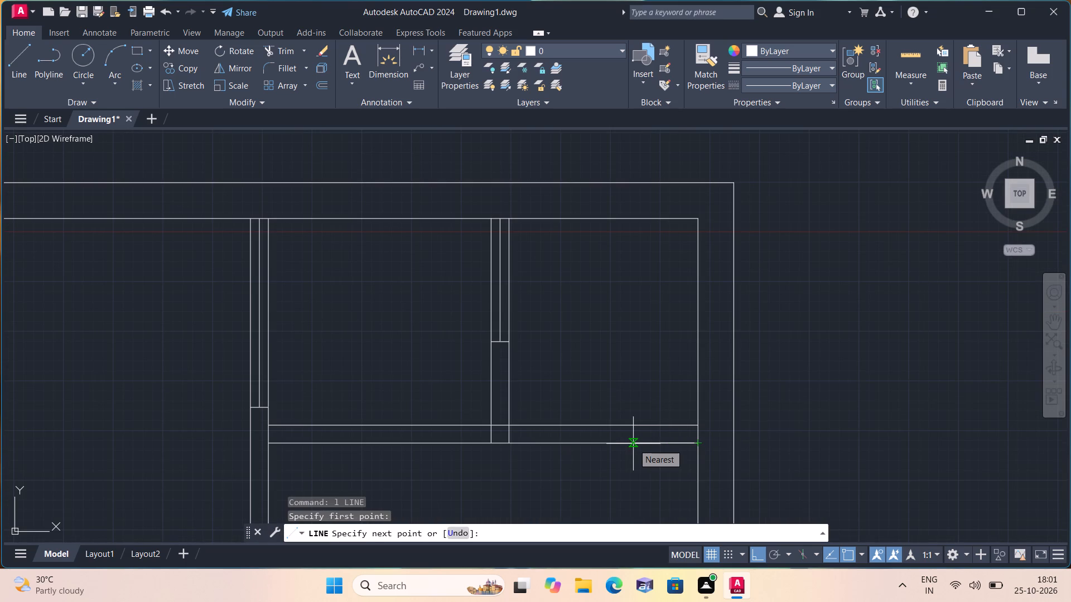
text(2")
key(space)
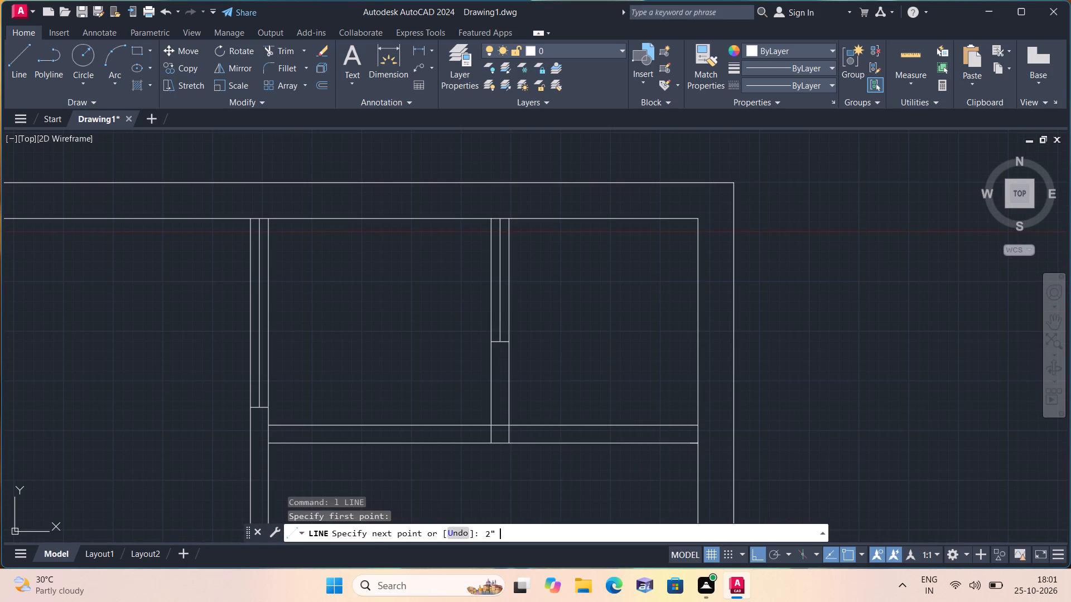
click(688, 423)
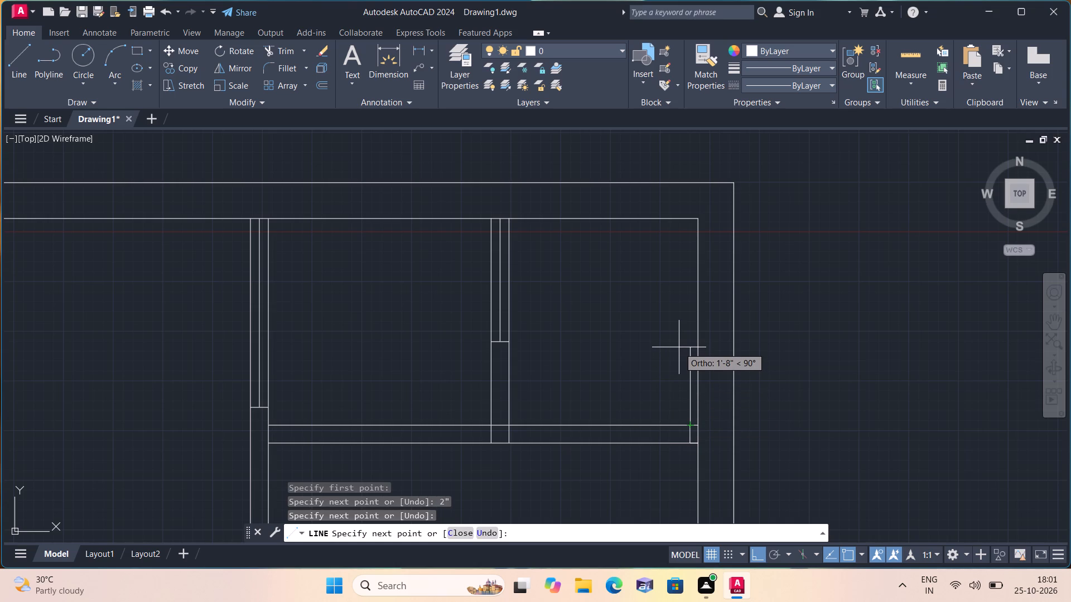
text(2')
key(space)
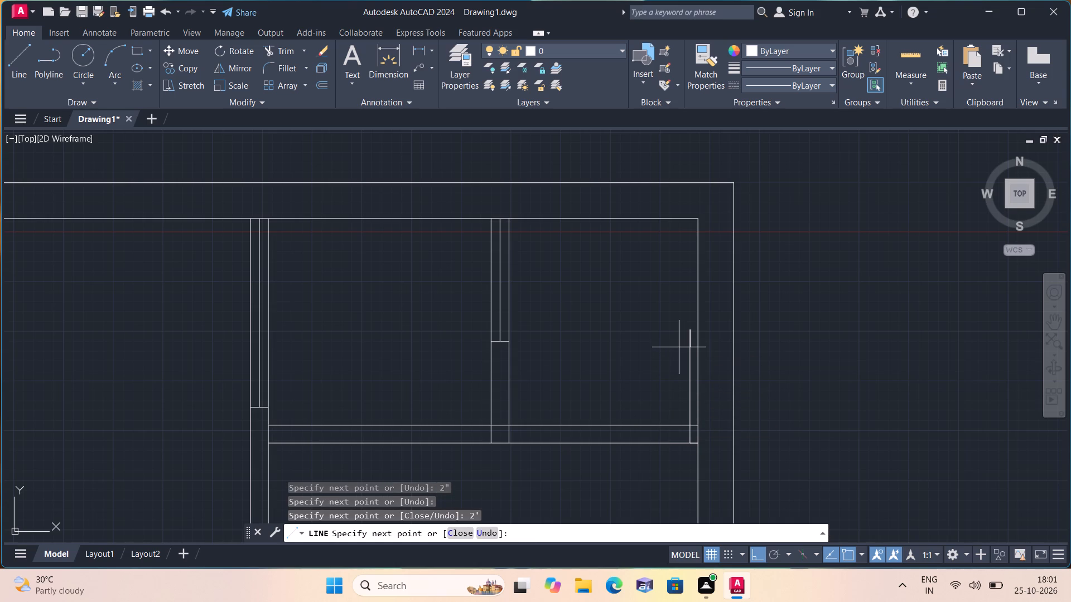
key(space)
Draw a 2' line along the lower partition line from the door leaf's base, turning up across the partition to form the opposite jamb.
text(l)
key(space)
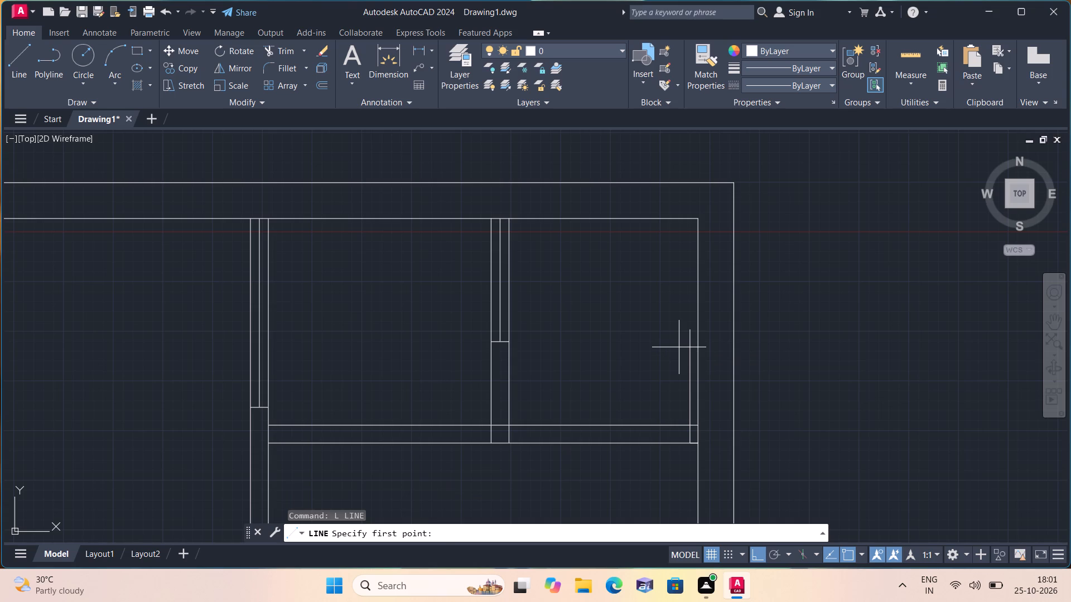
click(689, 441)
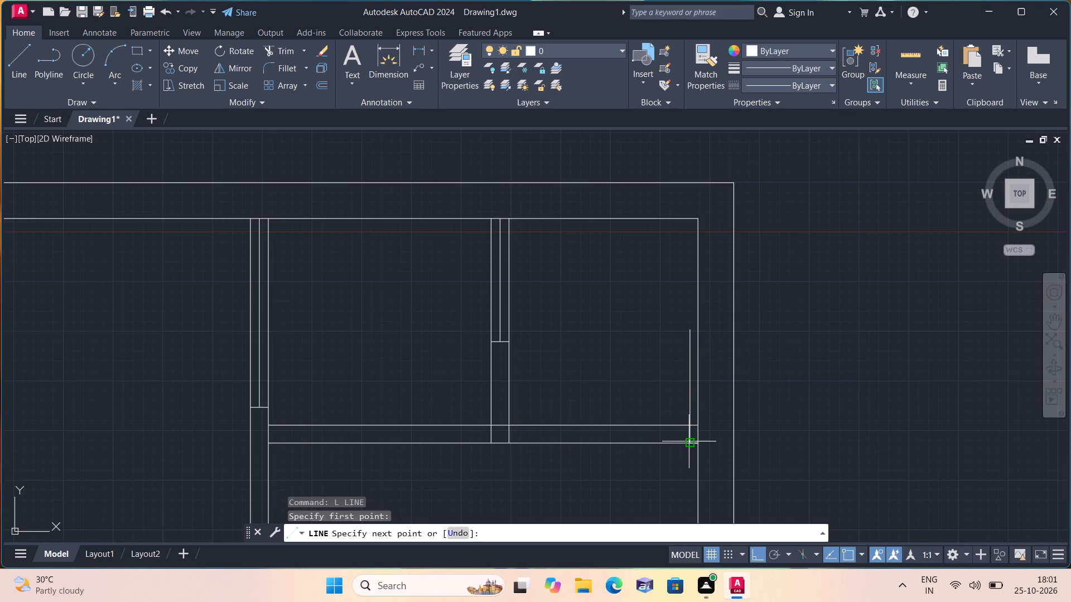
text(2')
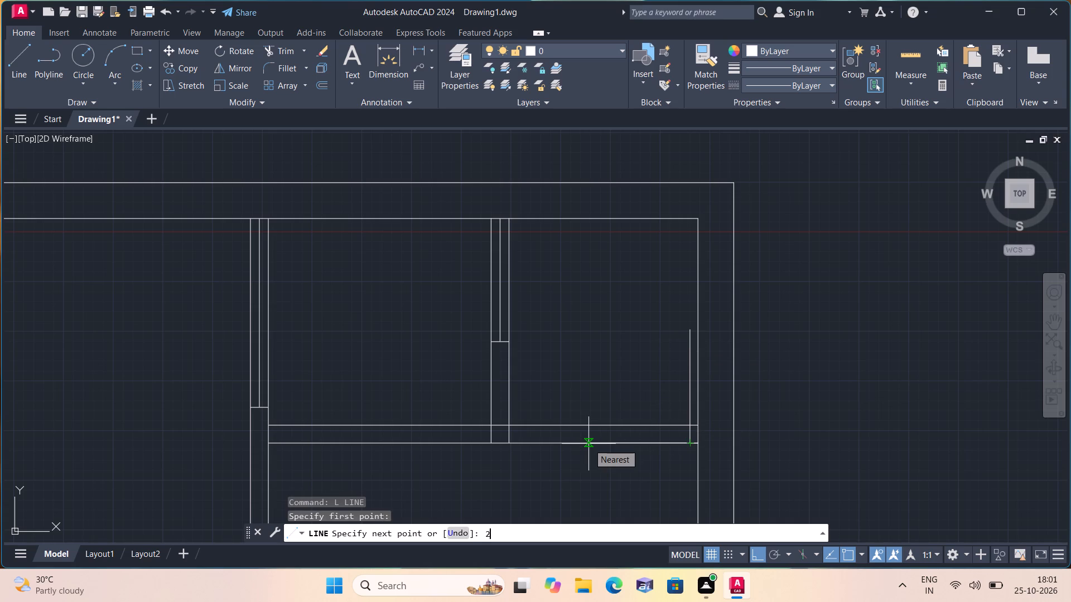
key(space)
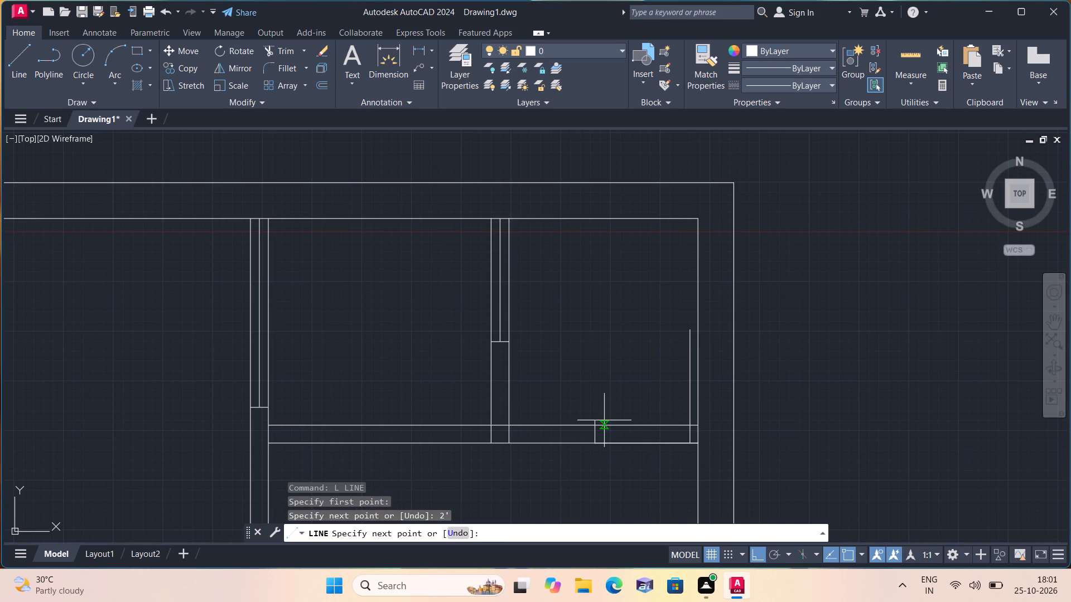
click(599, 424)
key(space)
Trim both horizontal partition lines across the door opening, including the upper line's short leftover between the door leaf and exterior wall.
text(trim)
key(space)
scroll(599, 424, up, 1)
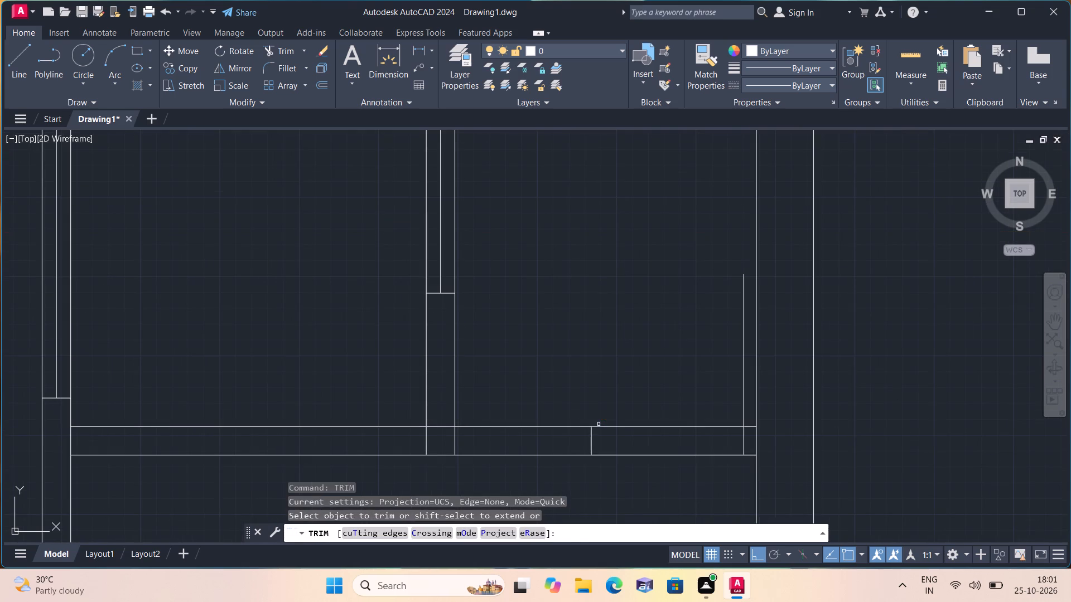
drag(617, 415, 657, 495)
scroll(723, 435, up, 1)
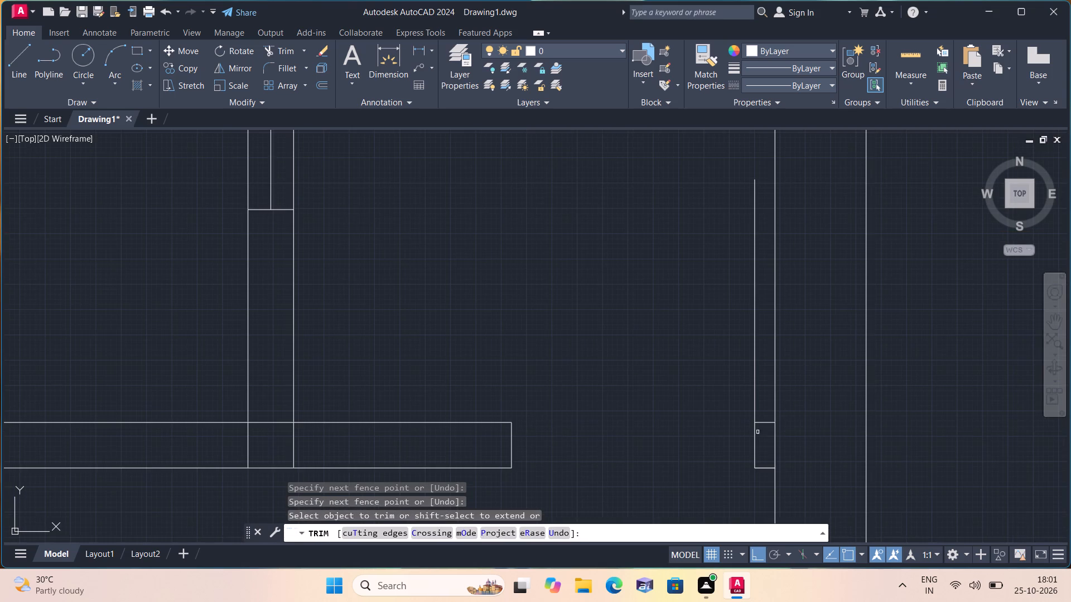
click(770, 419)
click(769, 439)
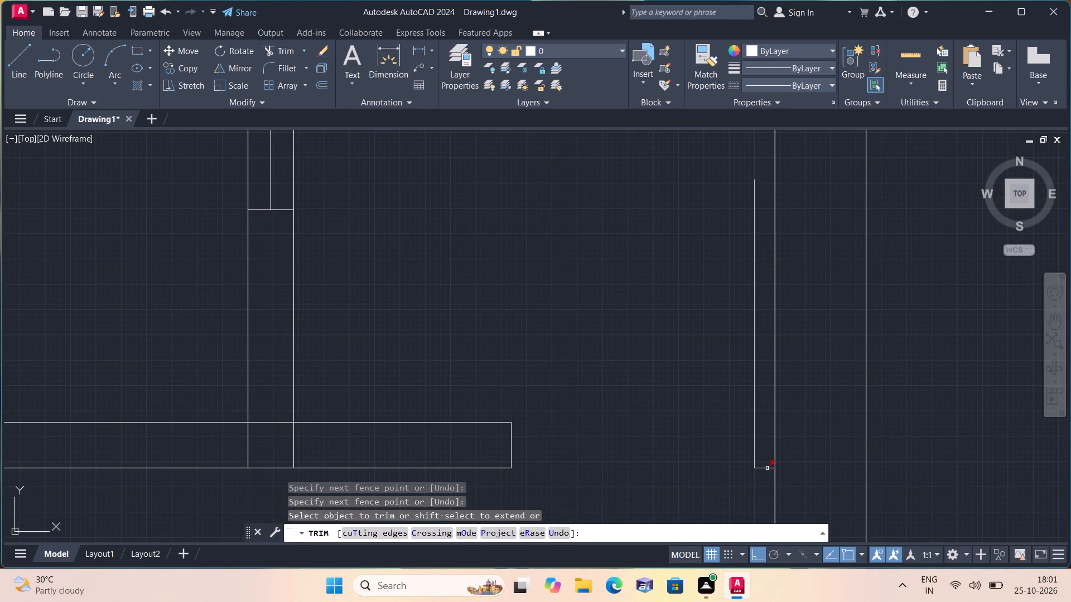
click(767, 469)
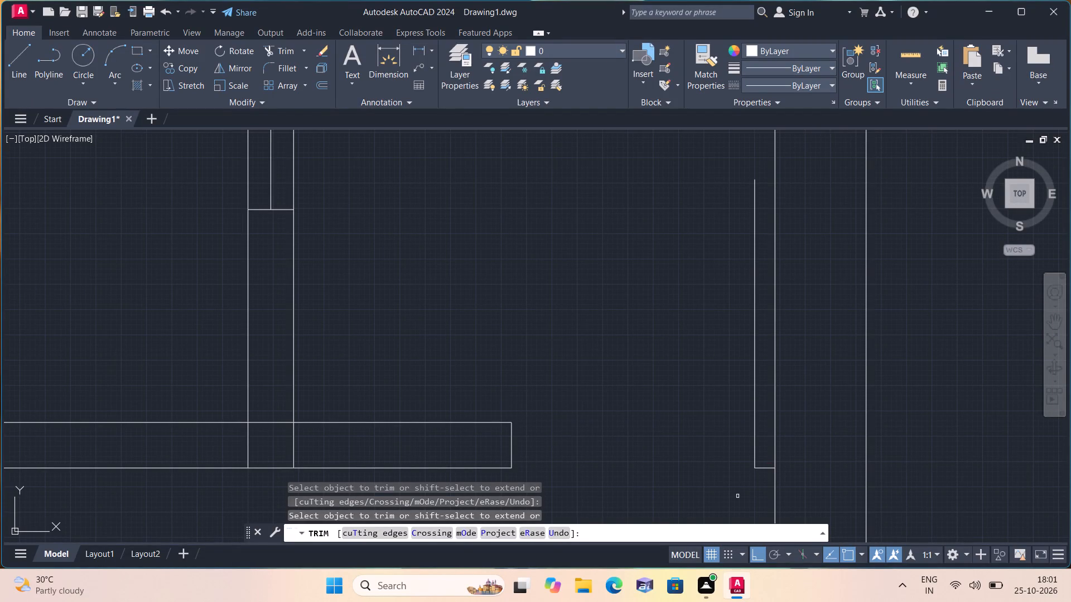
key(space)
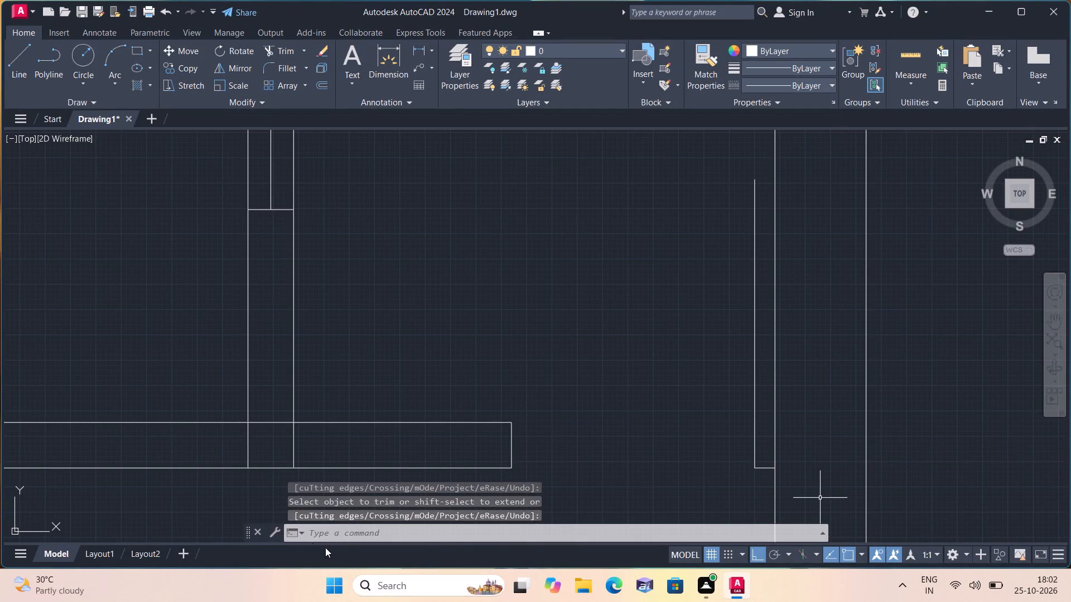
Draw the door swing as a Start, End, Direction arc from the leaf's top end to the opposite jamb's upper corner.
scroll(188, 188, down, 1)
click(115, 83)
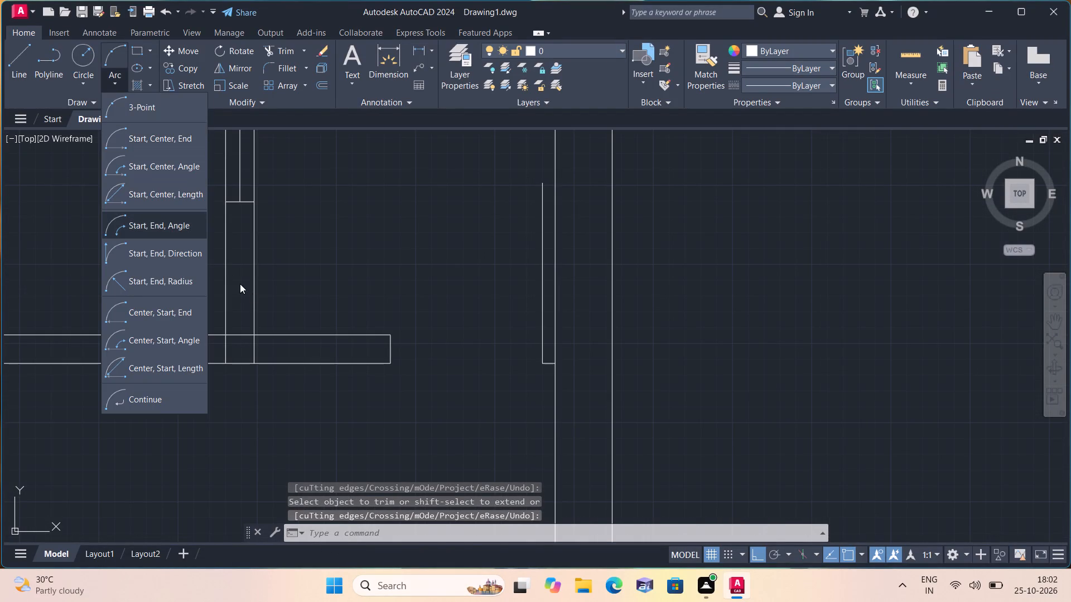
click(161, 254)
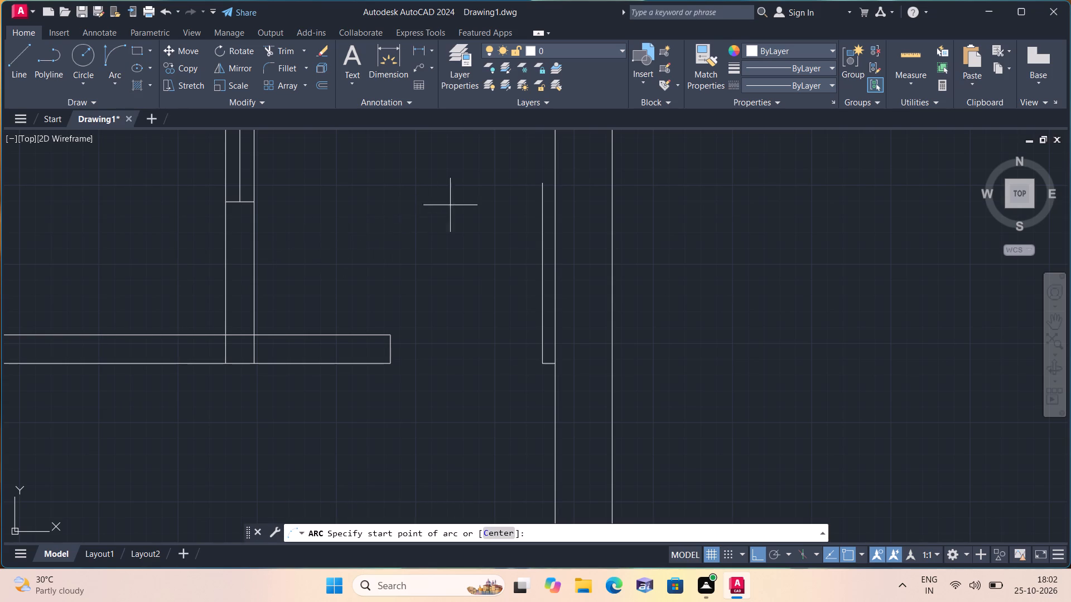
click(542, 182)
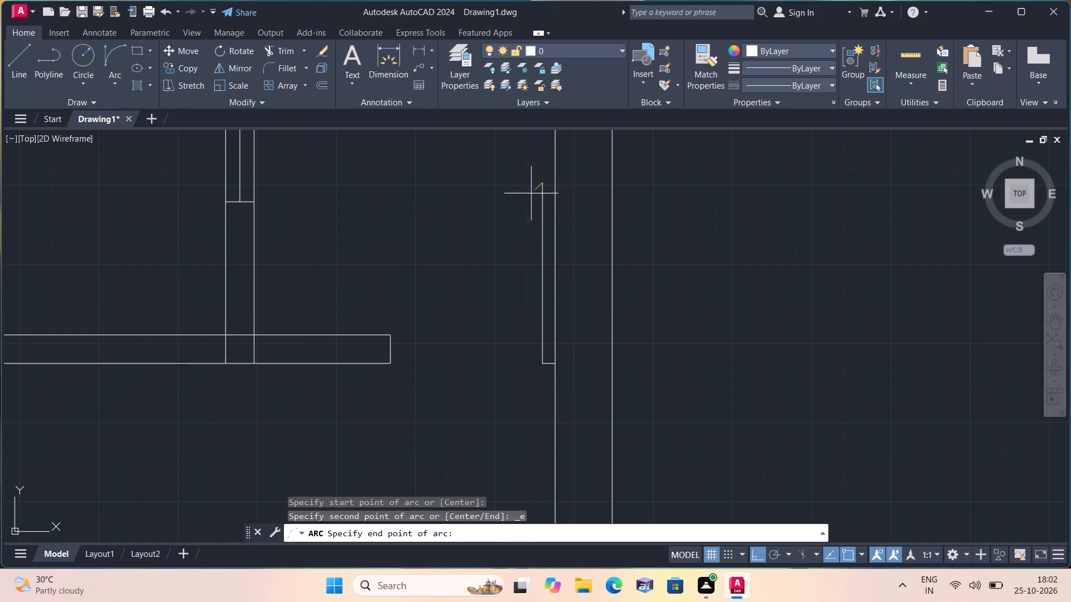
click(388, 334)
click(366, 242)
Trim the crossing lines where the partition between the two small rooms meets the horizontal partition, leaving an open T-junction.
scroll(366, 240, down, 1)
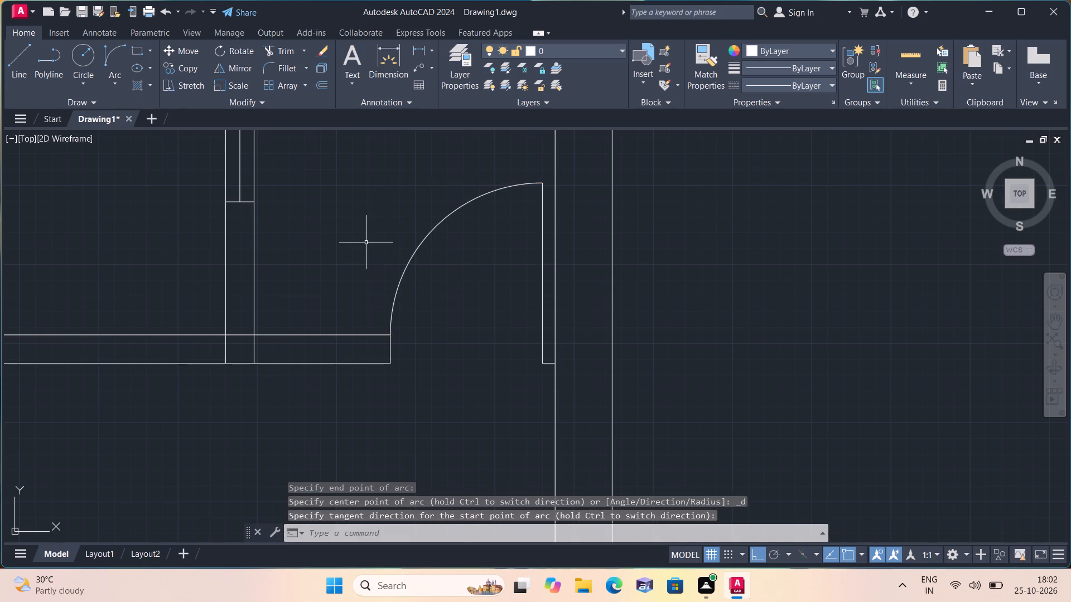
scroll(366, 240, down, 1)
middle_drag(372, 240, 466, 265)
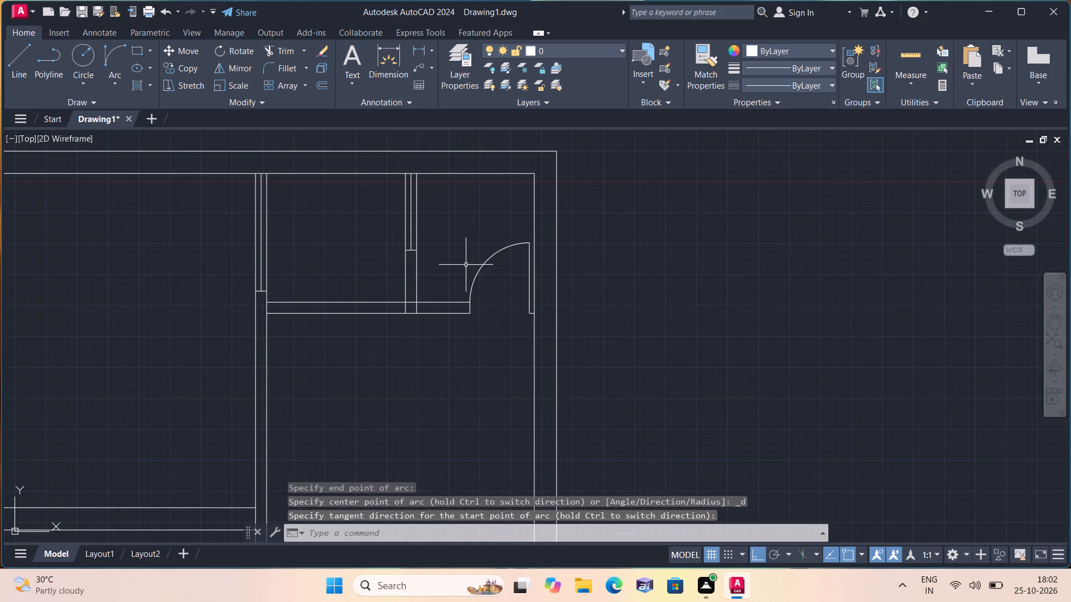
text(trim)
key(space)
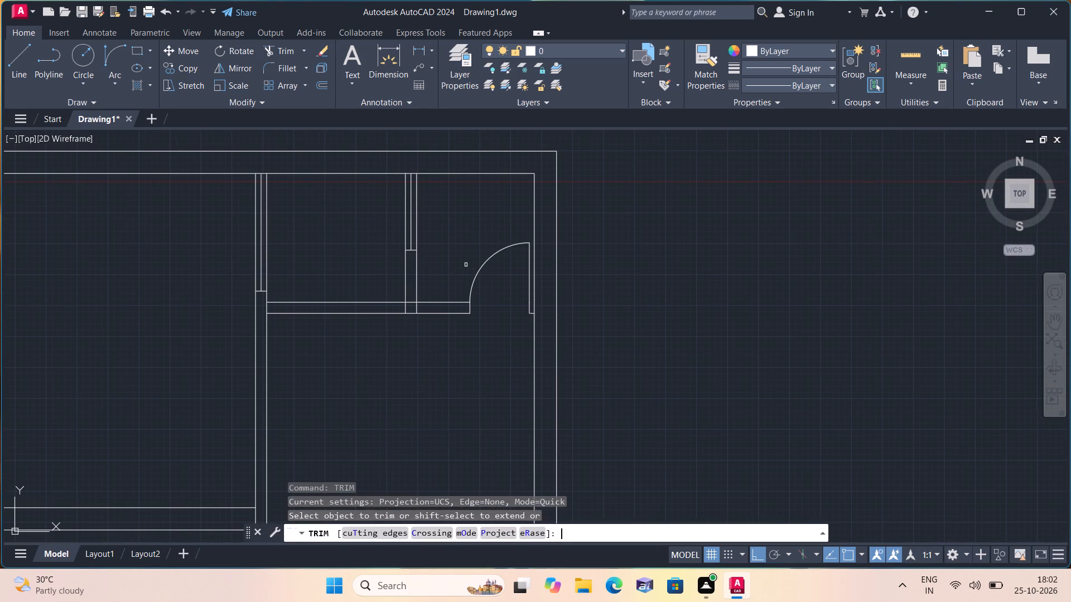
scroll(428, 345, up, 2)
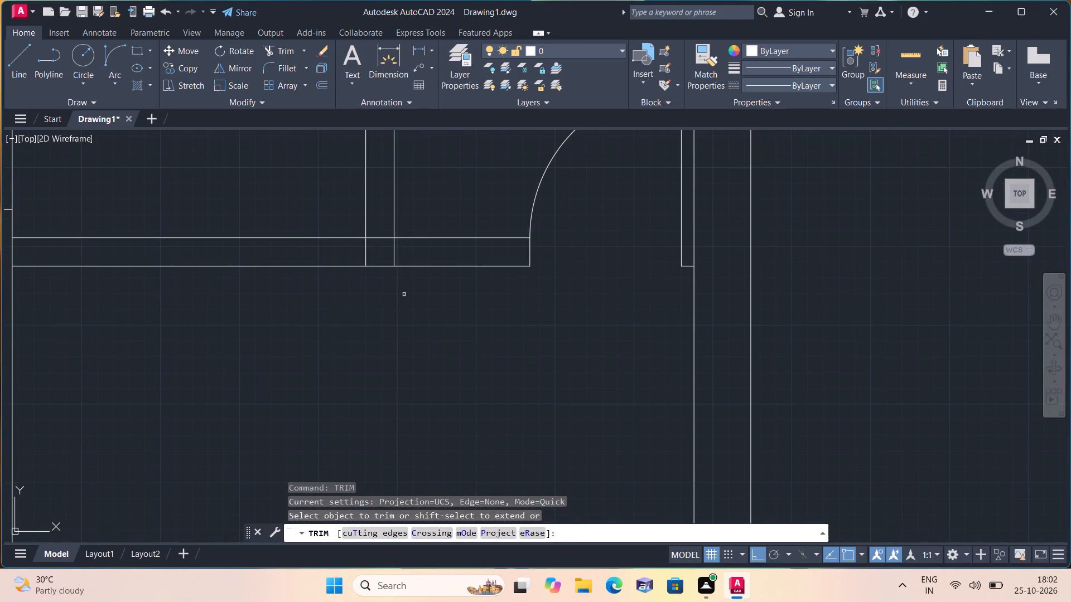
click(380, 239)
drag(345, 252, 350, 252)
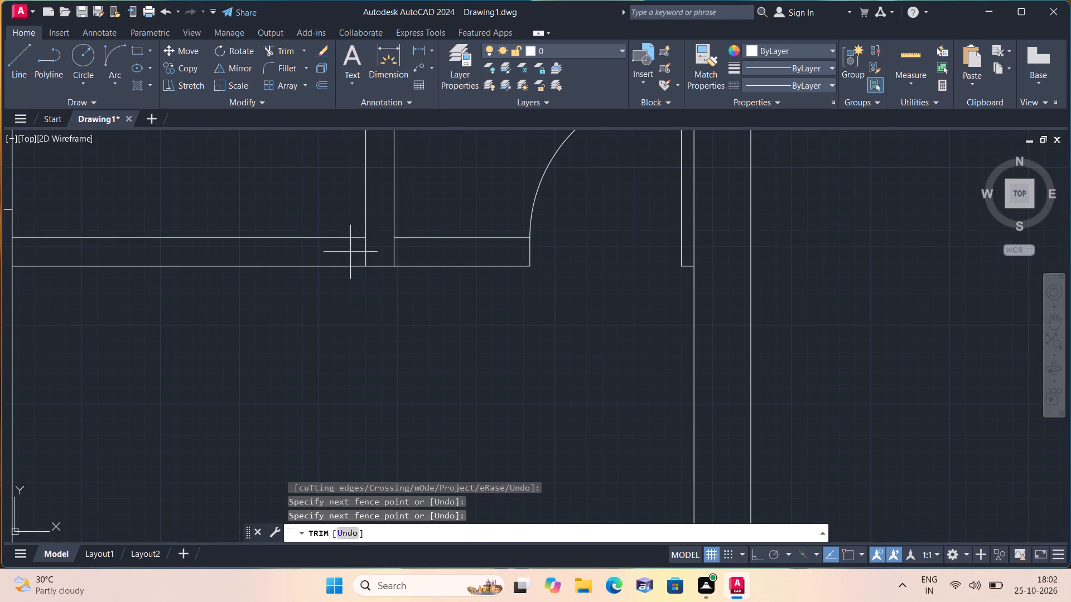
click(418, 254)
scroll(418, 254, down, 2)
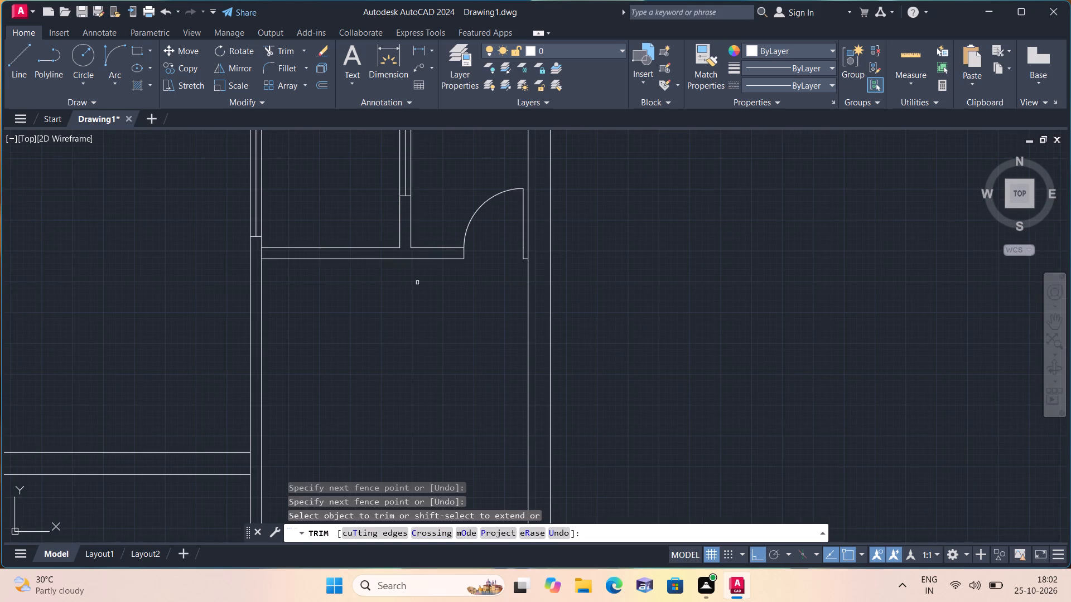
middle_drag(390, 322, 447, 315)
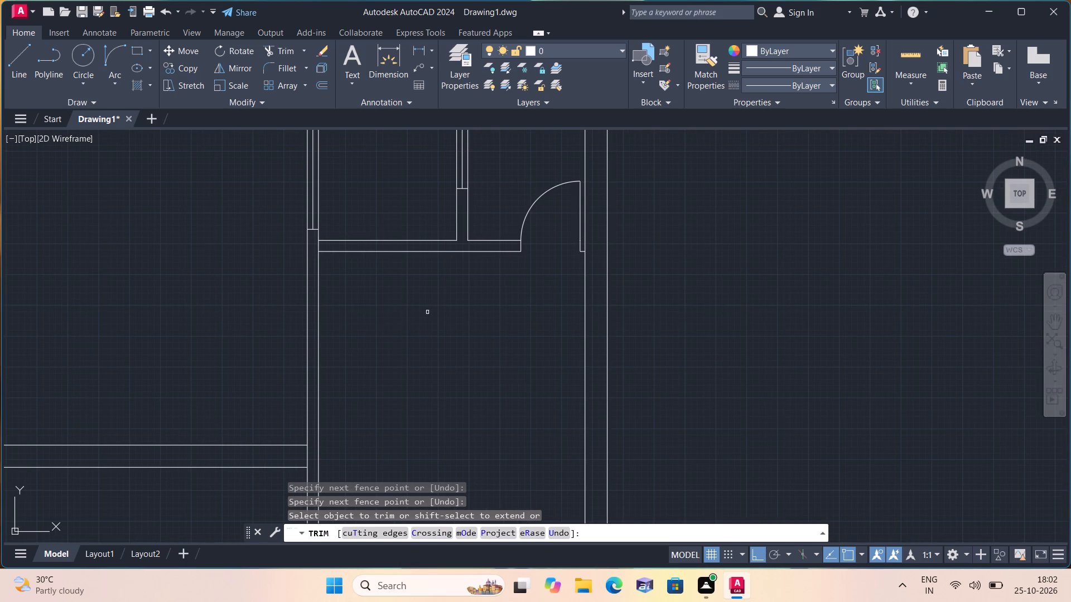
key(space)
Draw a line from the large upper-left room's lower wall junction, 2" and 2' along its lower line, and up across the wall.
text(l)
key(space)
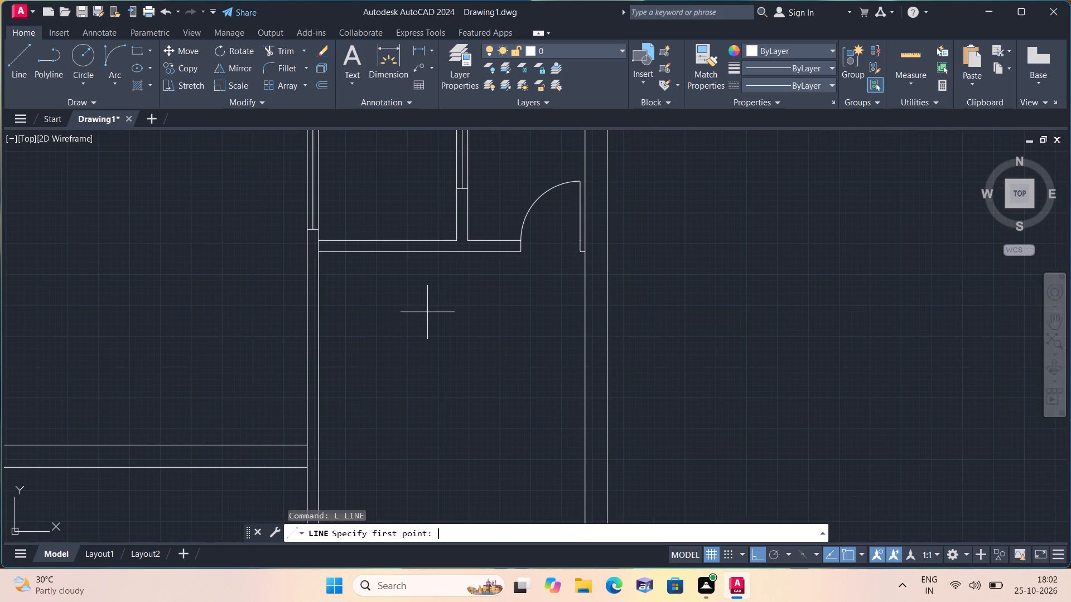
scroll(412, 332, down, 1)
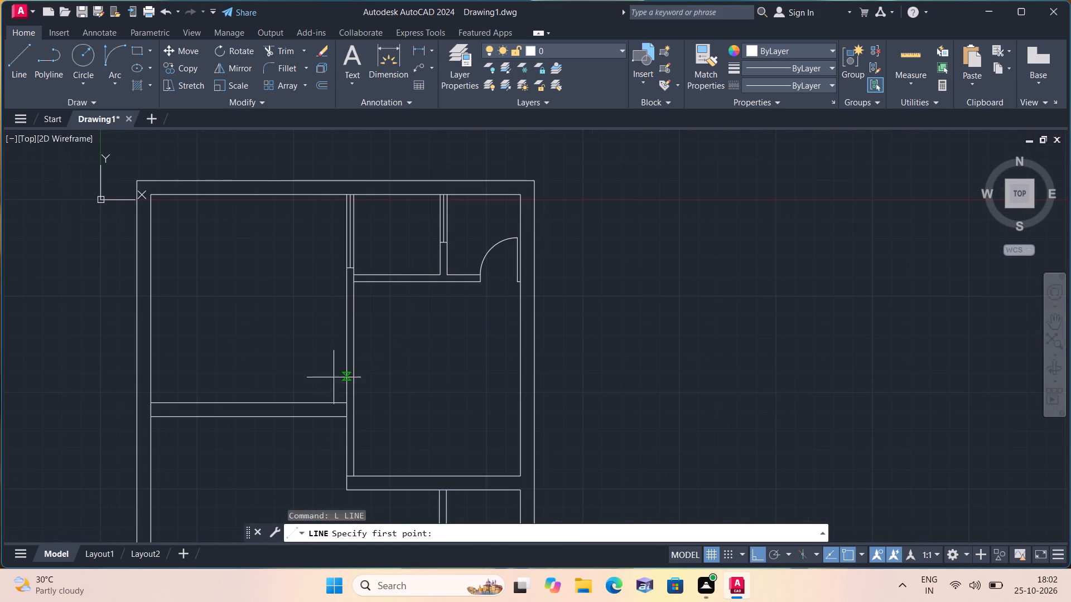
middle_drag(318, 377, 412, 273)
scroll(430, 326, up, 1)
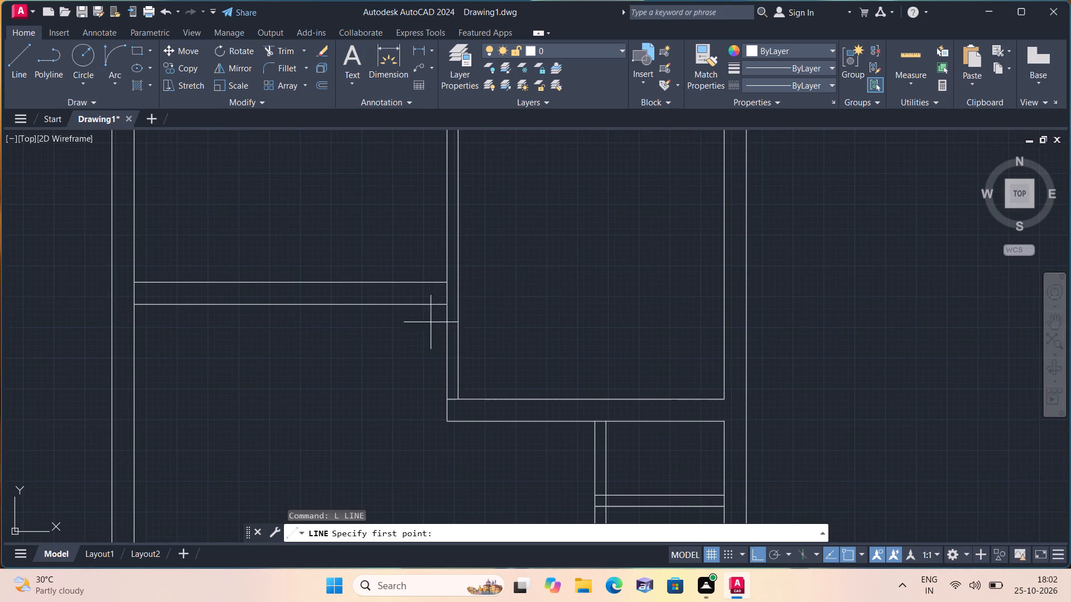
click(446, 305)
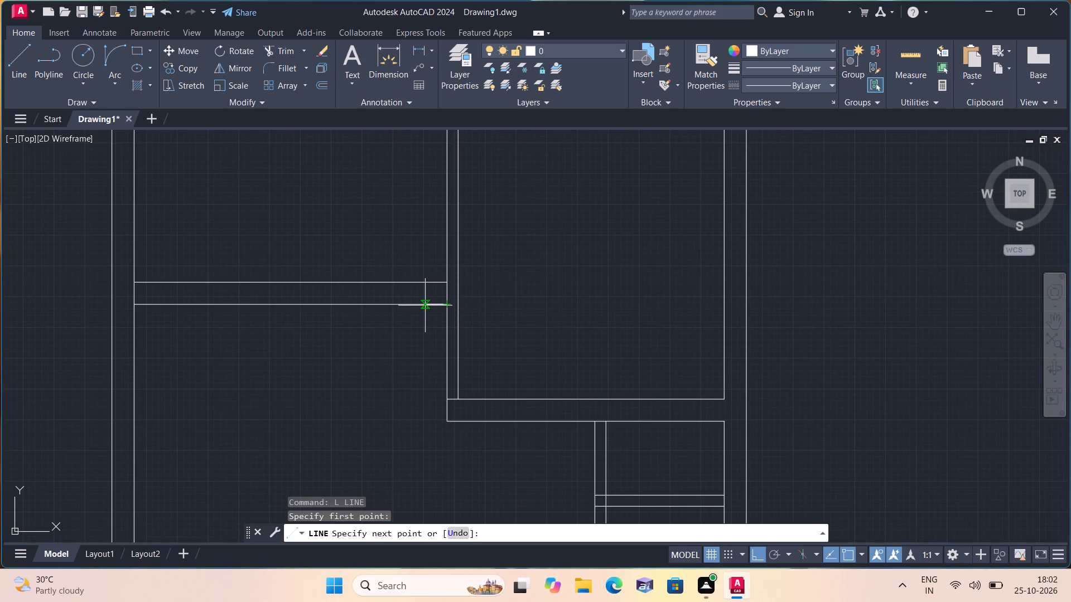
text(2")
key(space)
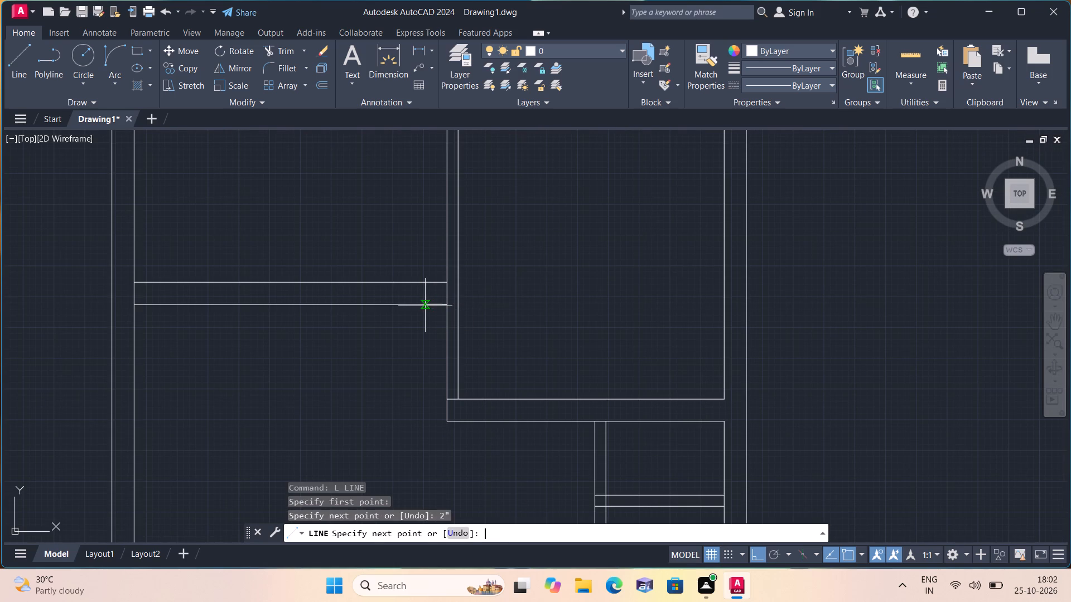
key(2)
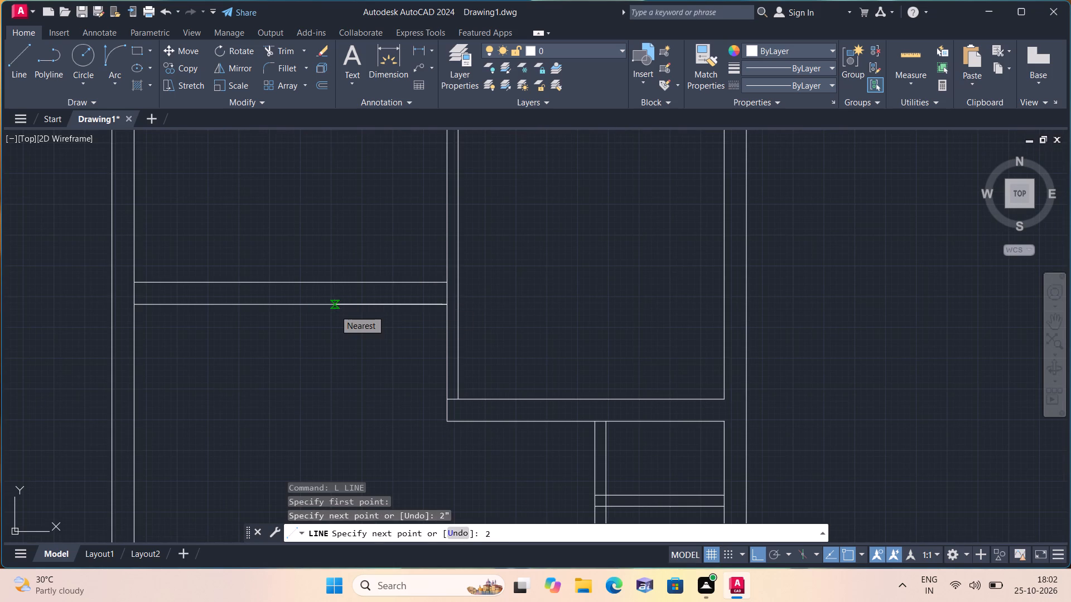
text(')
key(space)
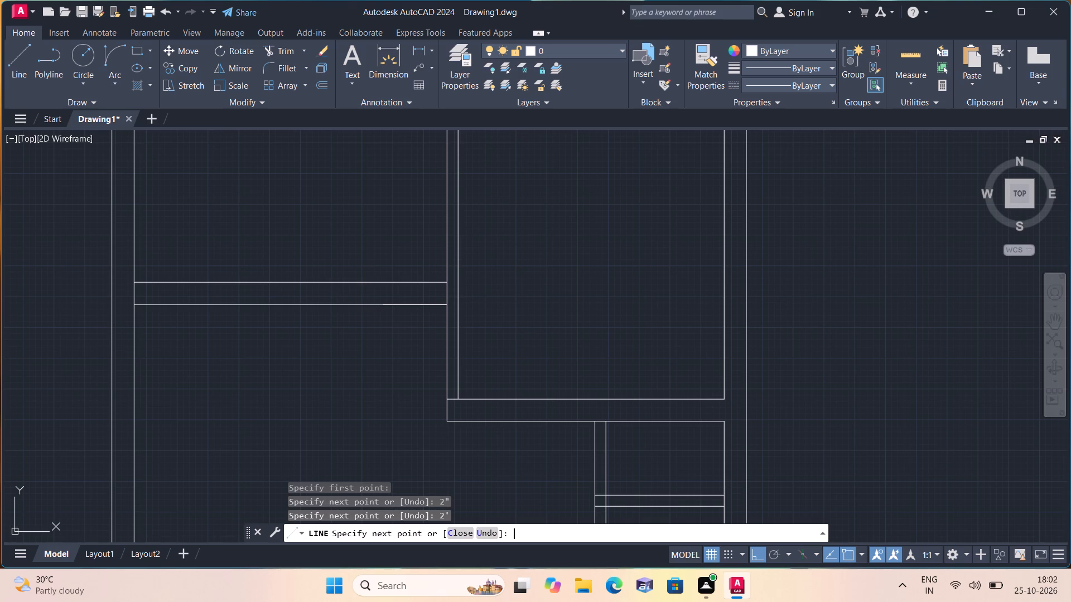
click(383, 280)
key(space)
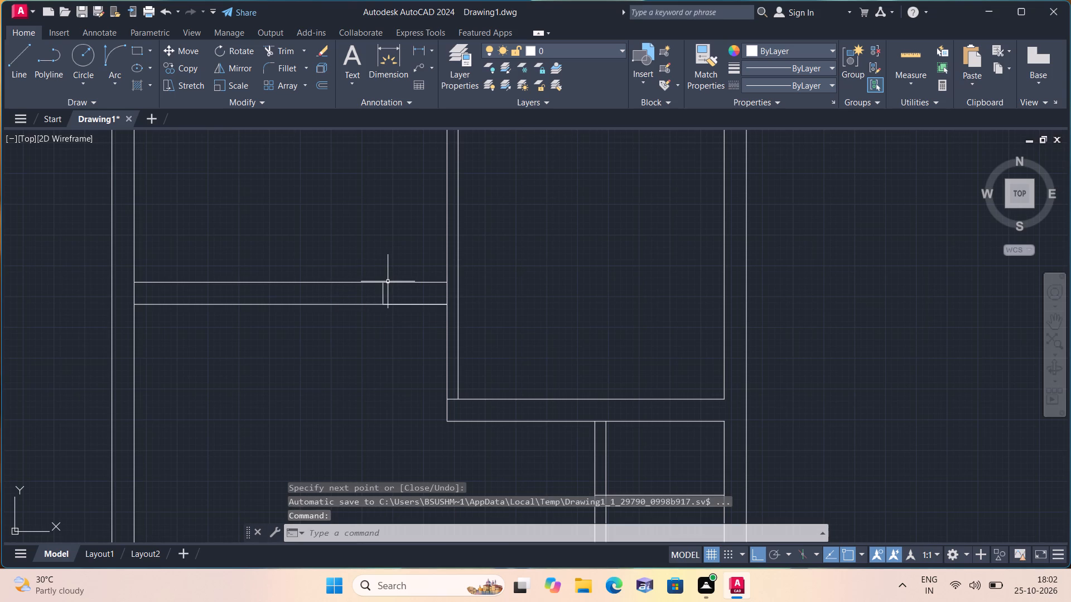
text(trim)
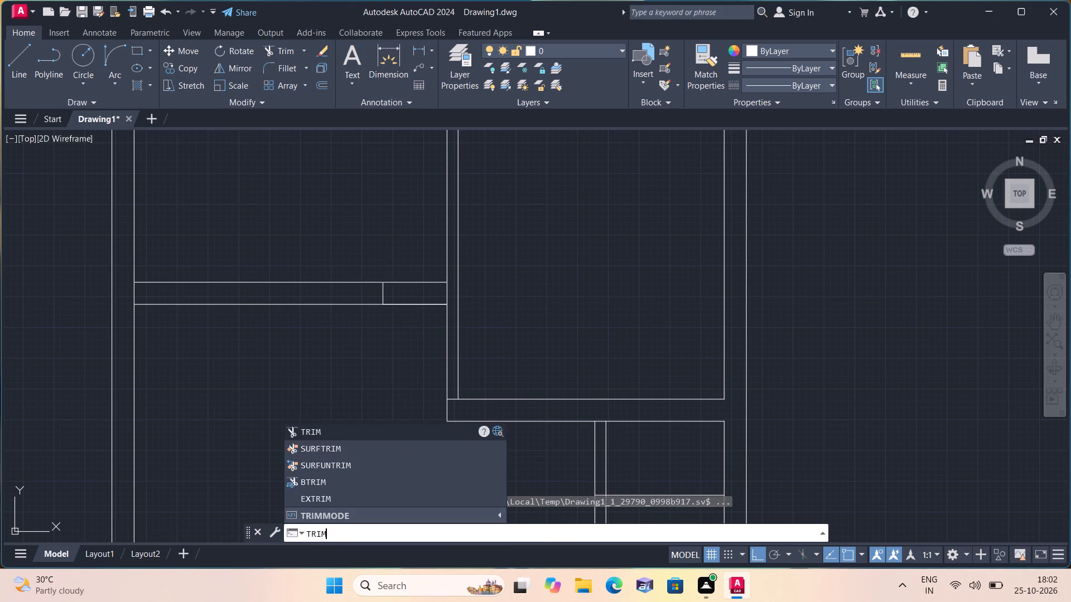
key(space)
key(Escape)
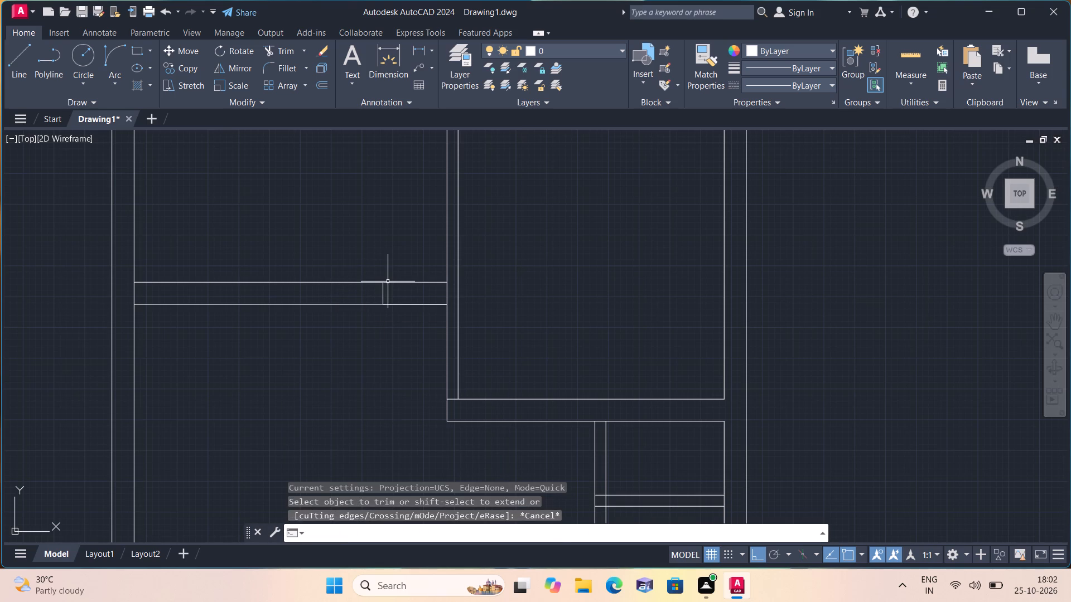
Draw a jamb line across the horizontal wall at the 2" point beside the vertical partition.
text(l)
key(space)
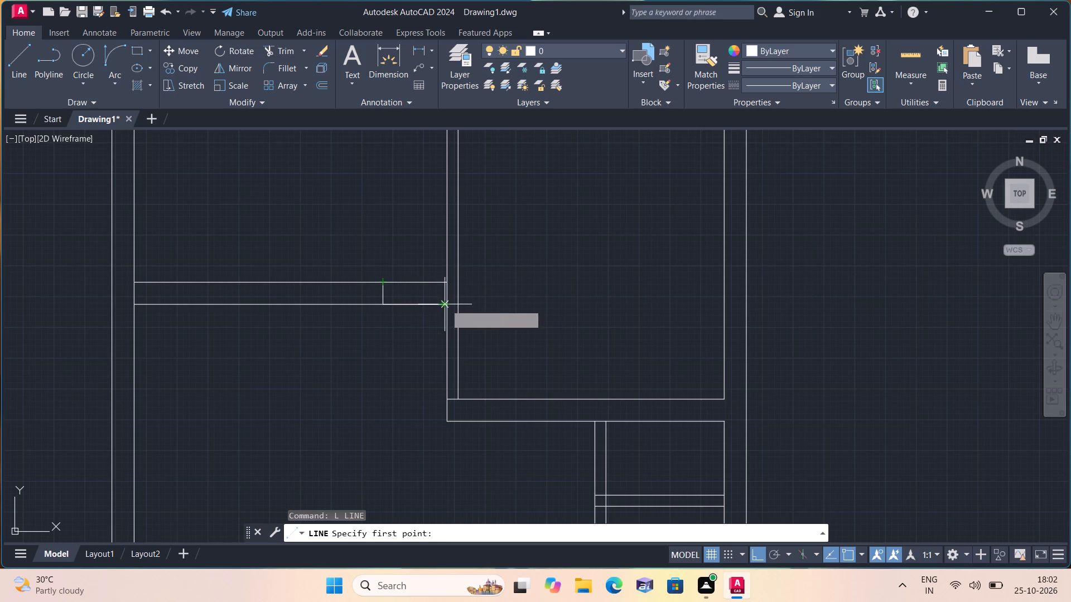
click(442, 302)
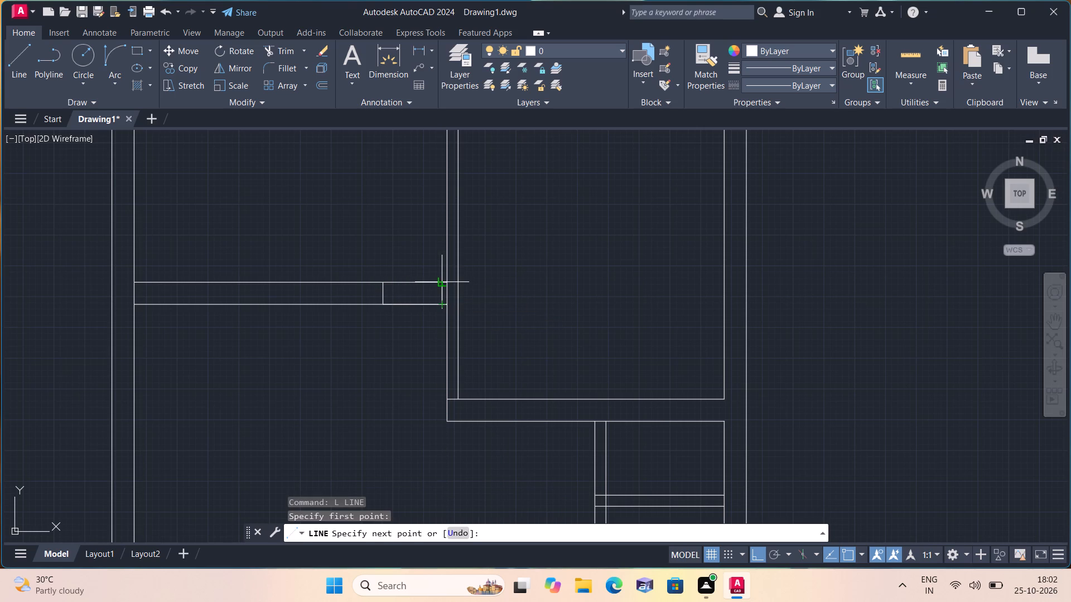
click(440, 281)
key(space)
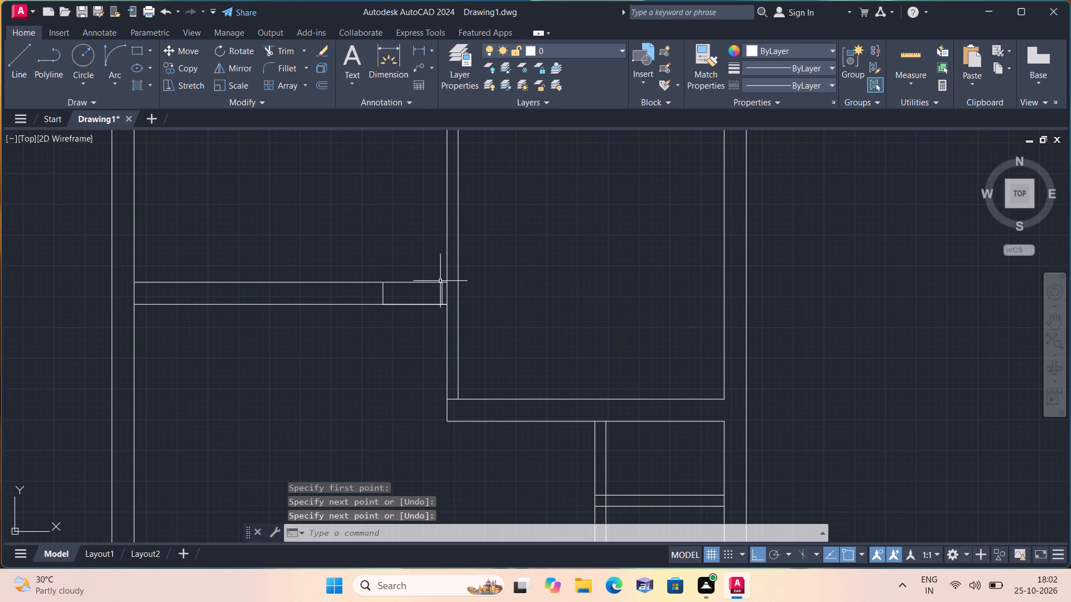
Trim both horizontal wall lines between the two jamb lines, and the lower line's short piece beside the vertical partition.
text(trim)
key(space)
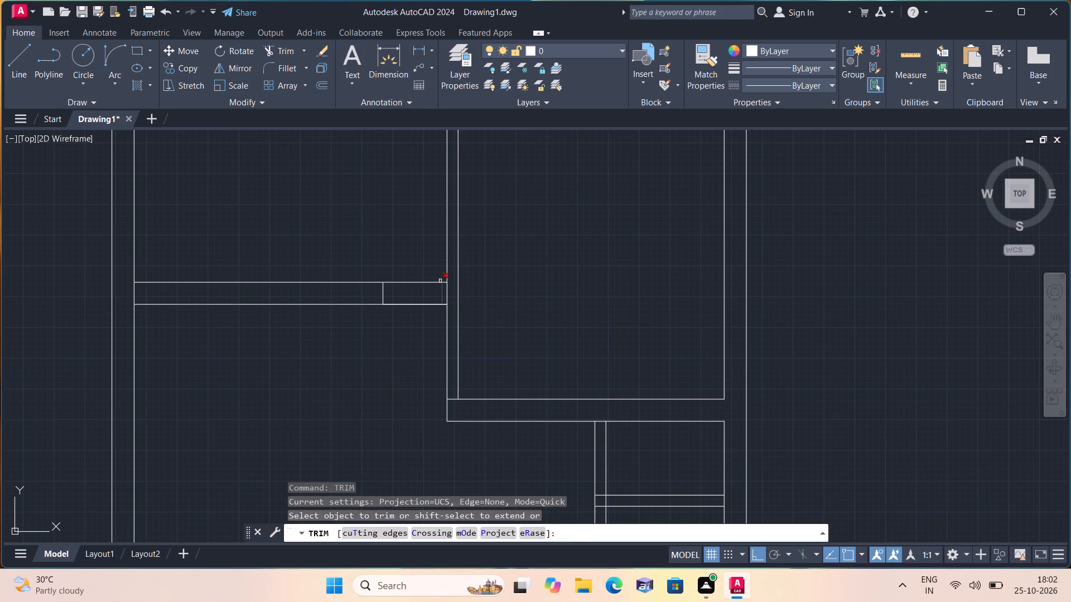
scroll(440, 281, up, 3)
drag(340, 229, 336, 414)
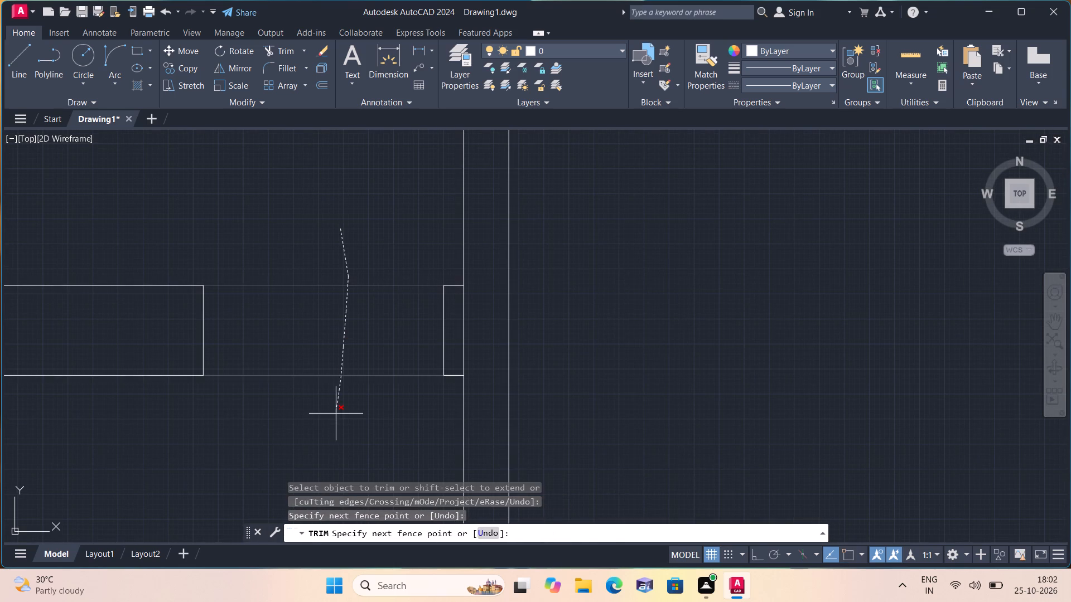
click(452, 376)
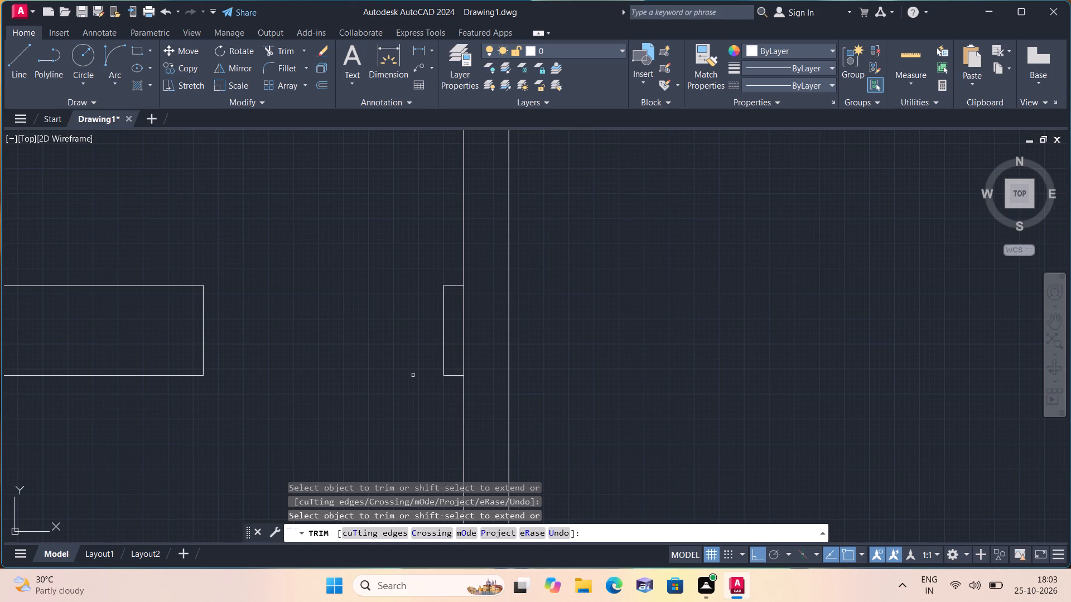
key(space)
Draw a 2' door leaf line straight up from the upper end of the jamb beside the vertical partition.
text(l)
key(space)
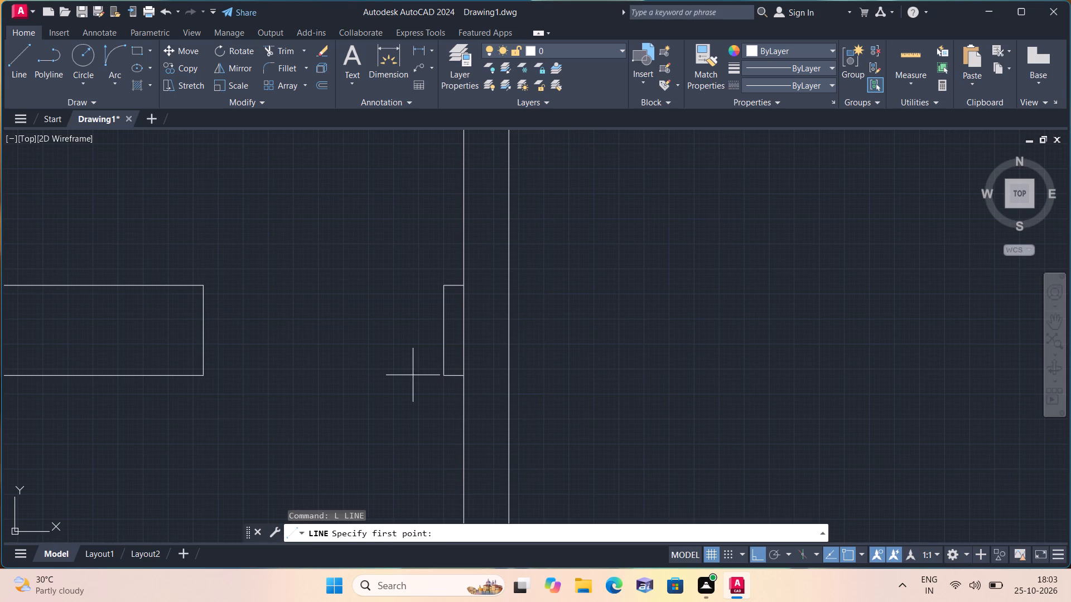
scroll(416, 356, down, 1)
click(435, 309)
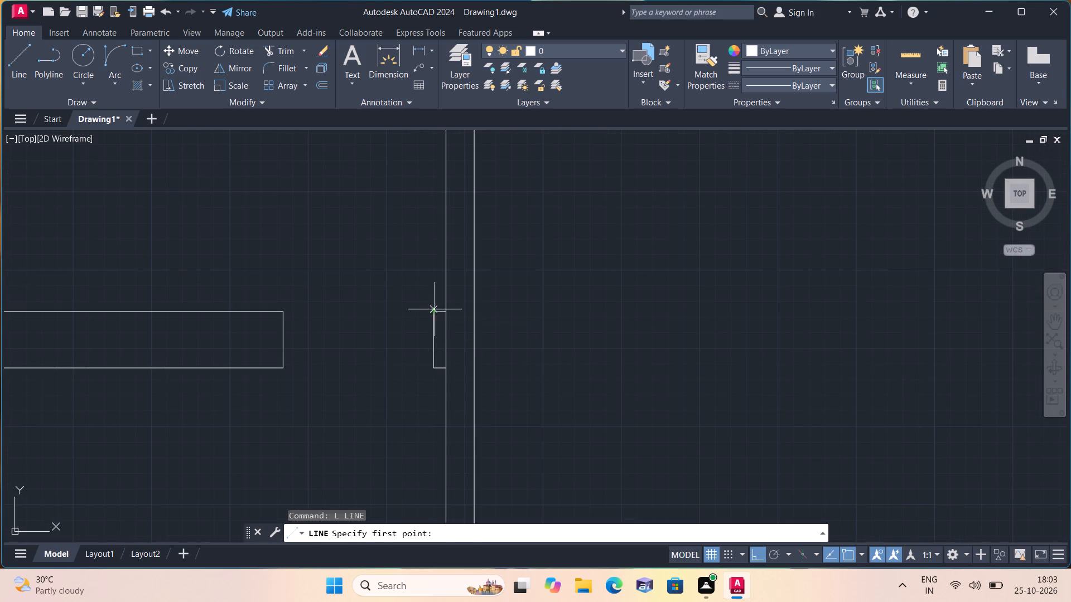
scroll(440, 272, down, 1)
middle_drag(438, 269, 499, 314)
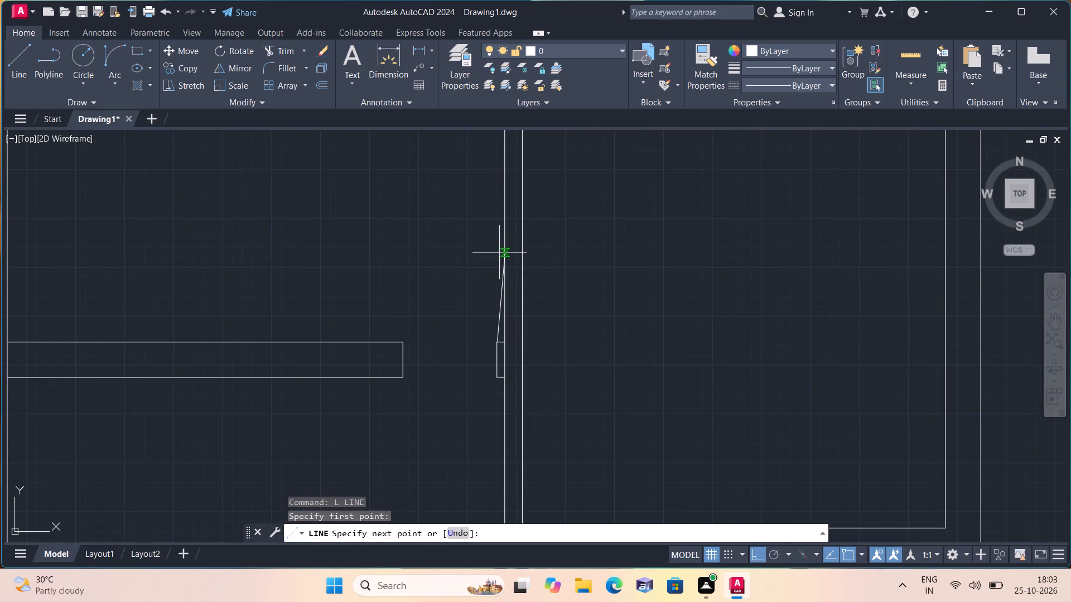
text(2')
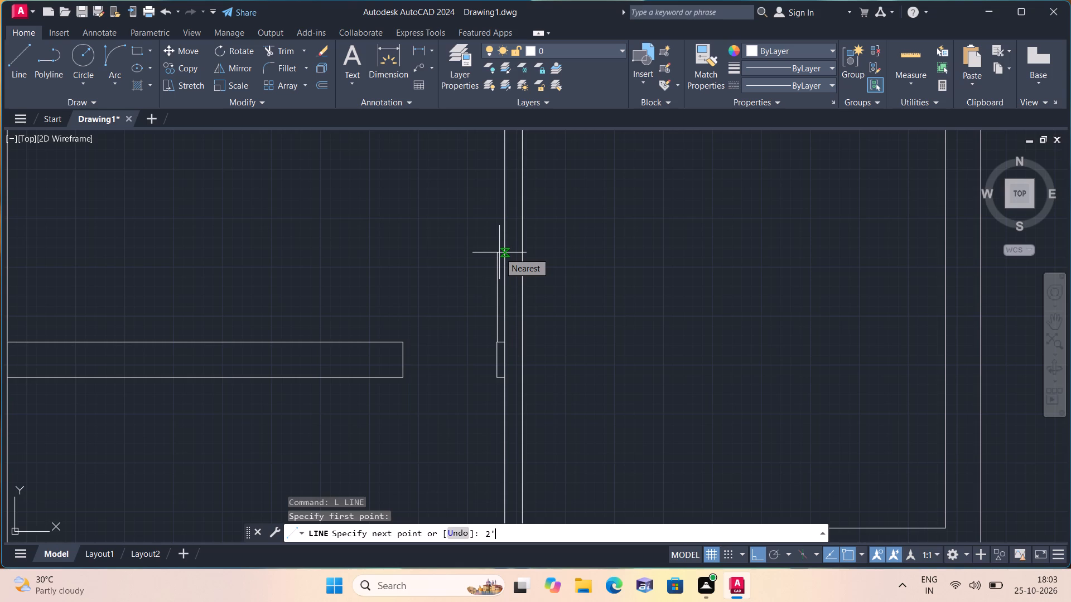
key(space)
key(Escape)
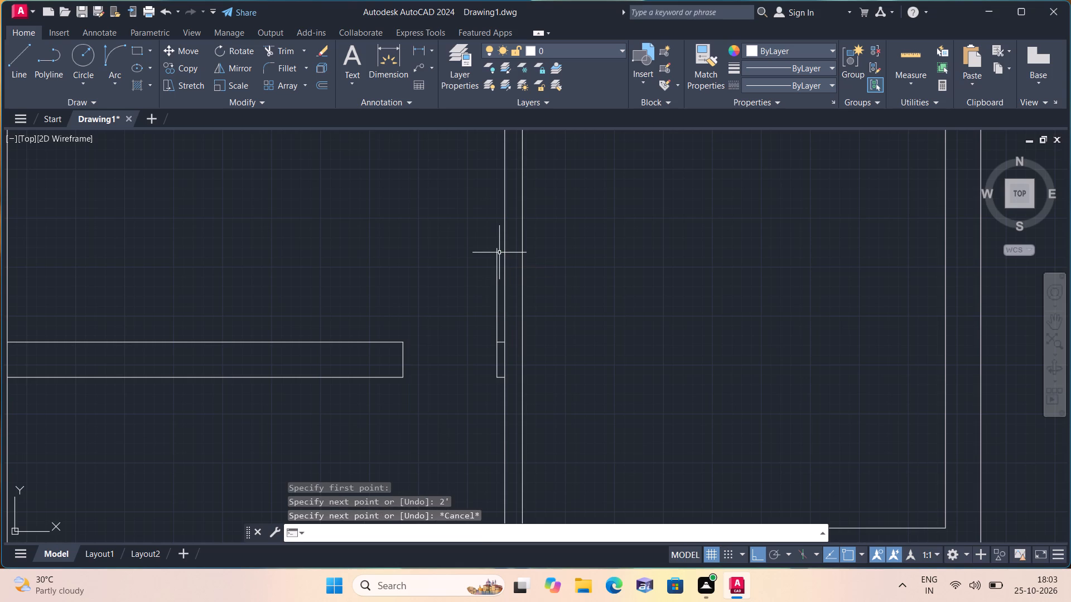
Draw the door swing as a Start, End, Direction arc from the leaf's top end to the opposite jamb's upper corner.
scroll(454, 250, down, 1)
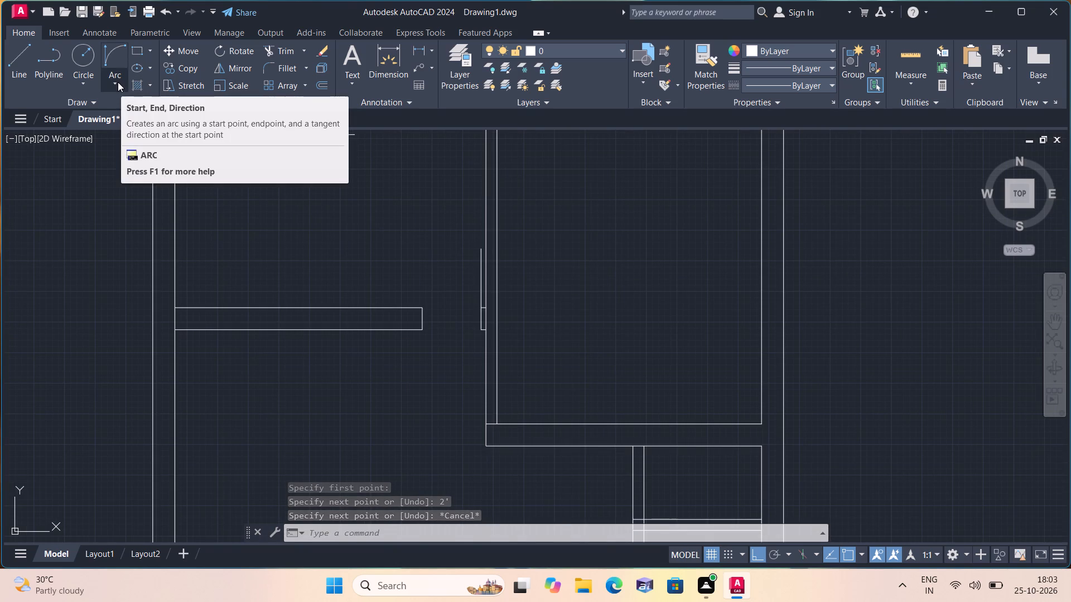
click(118, 82)
click(155, 253)
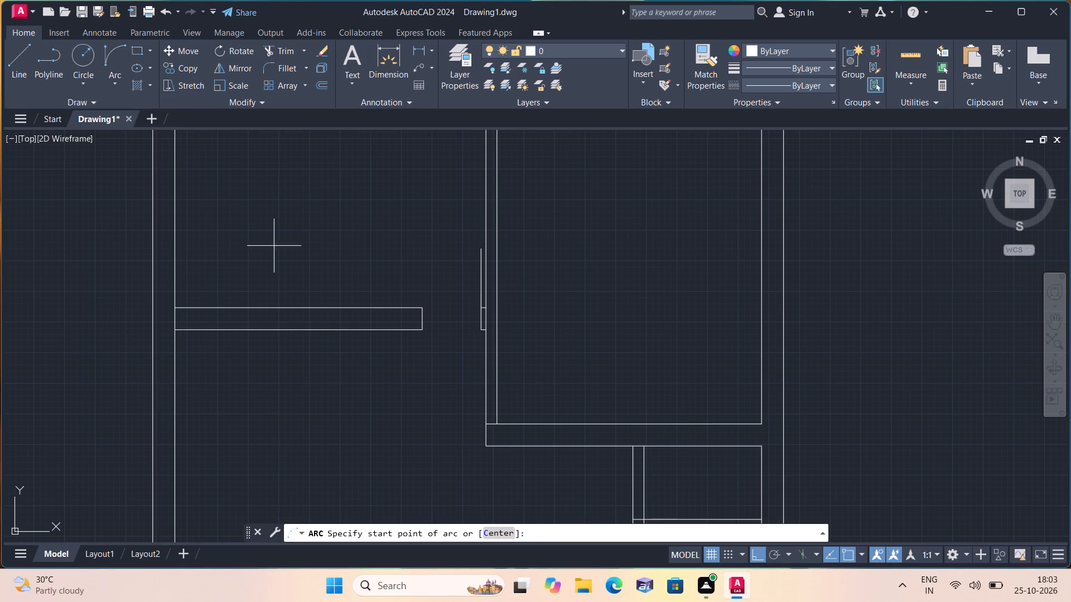
click(480, 251)
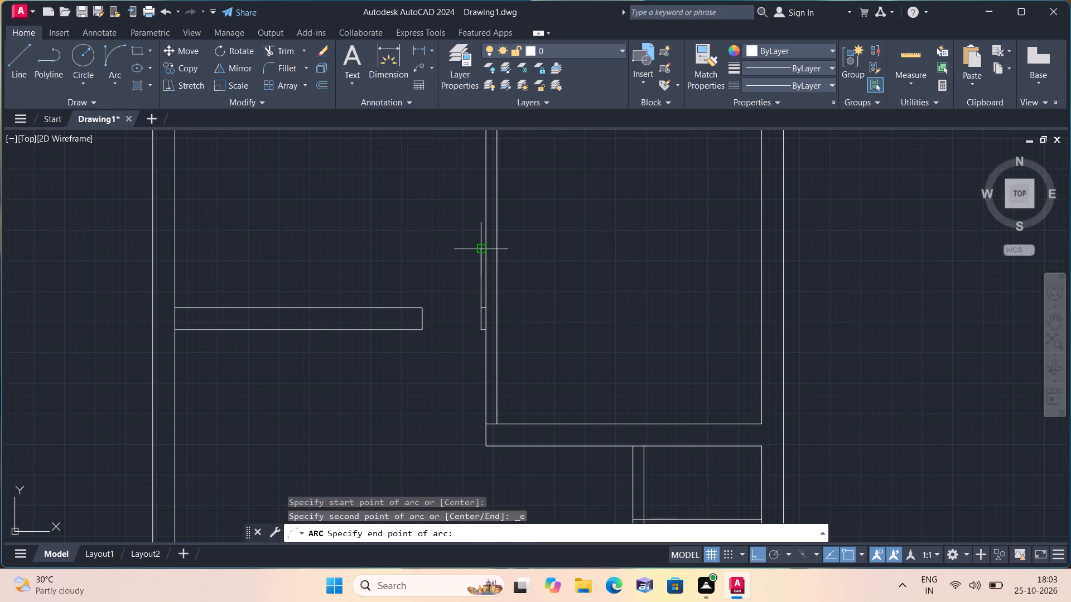
click(426, 307)
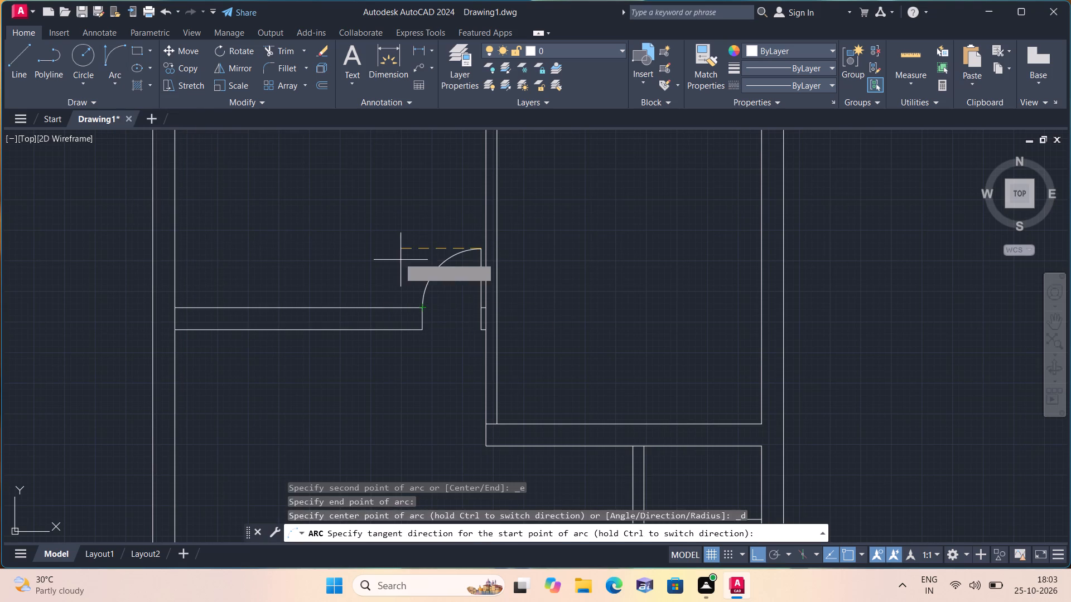
click(399, 257)
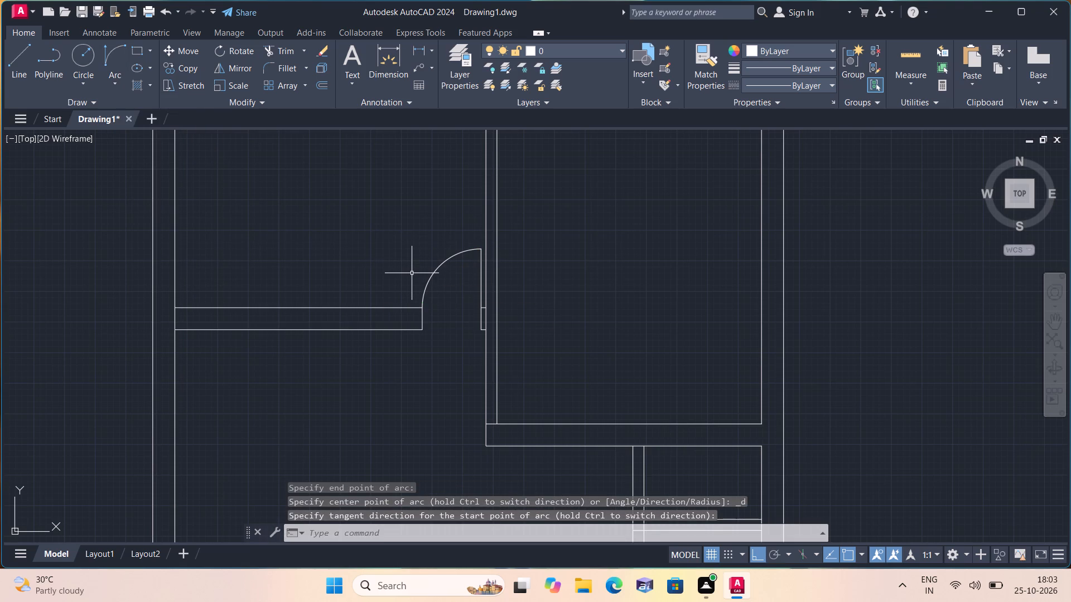
Trim the upper wall line's short leftover between the door leaf and the vertical partition.
text(trim)
key(space)
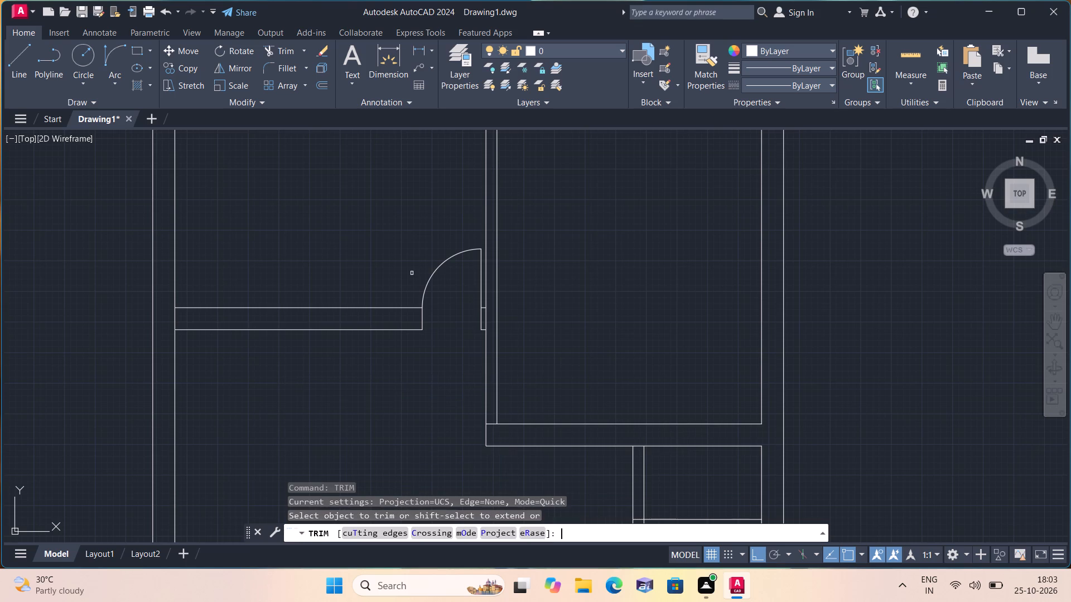
scroll(482, 319, up, 3)
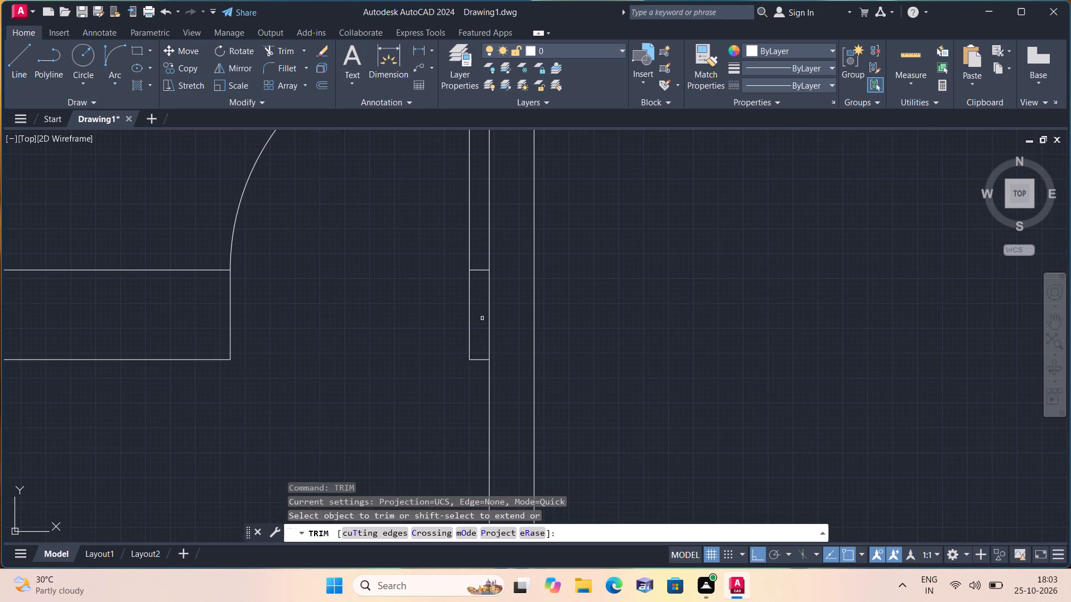
drag(481, 289, 481, 282)
click(481, 265)
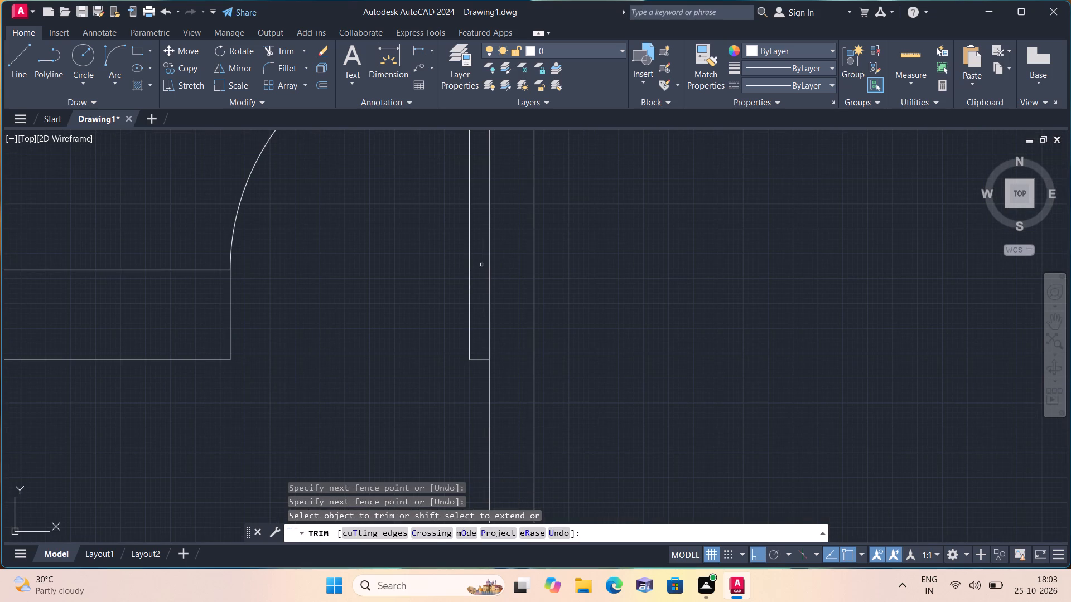
key(space)
Draw a line from the vertical partition's lower junction 2" up, across the partition, and 2' into the right-hand room as the door leaf.
text(l)
key(space)
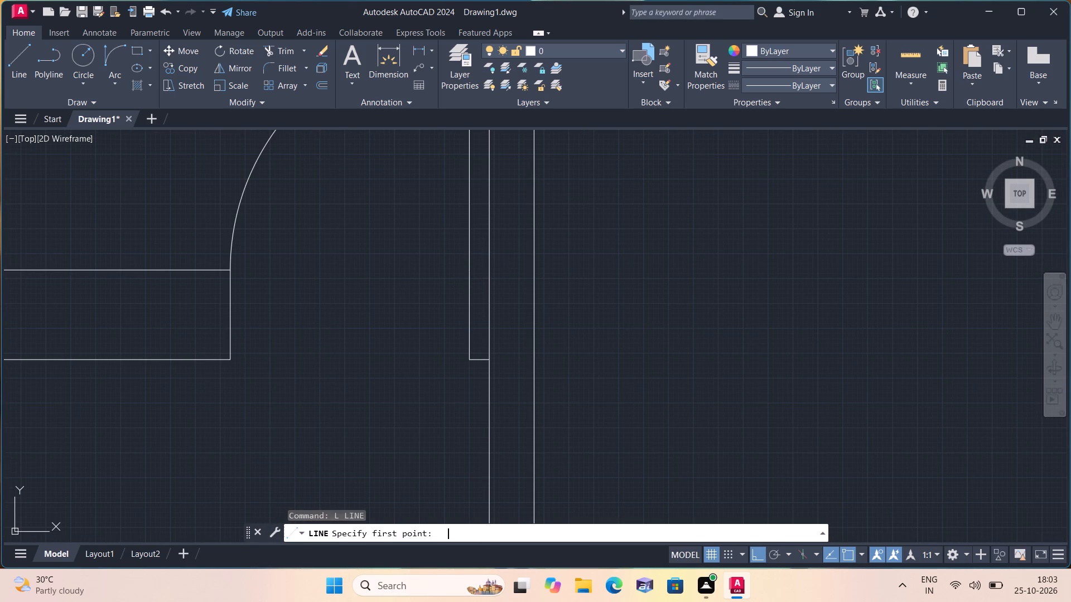
scroll(509, 271, down, 2)
scroll(535, 356, down, 1)
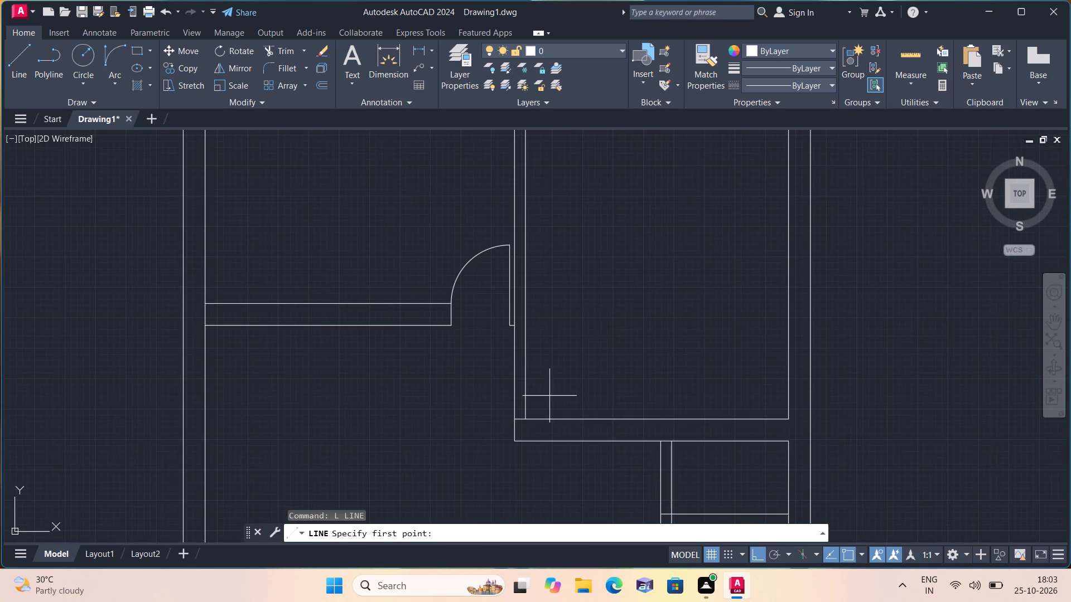
middle_drag(546, 388, 512, 338)
scroll(485, 364, up, 1)
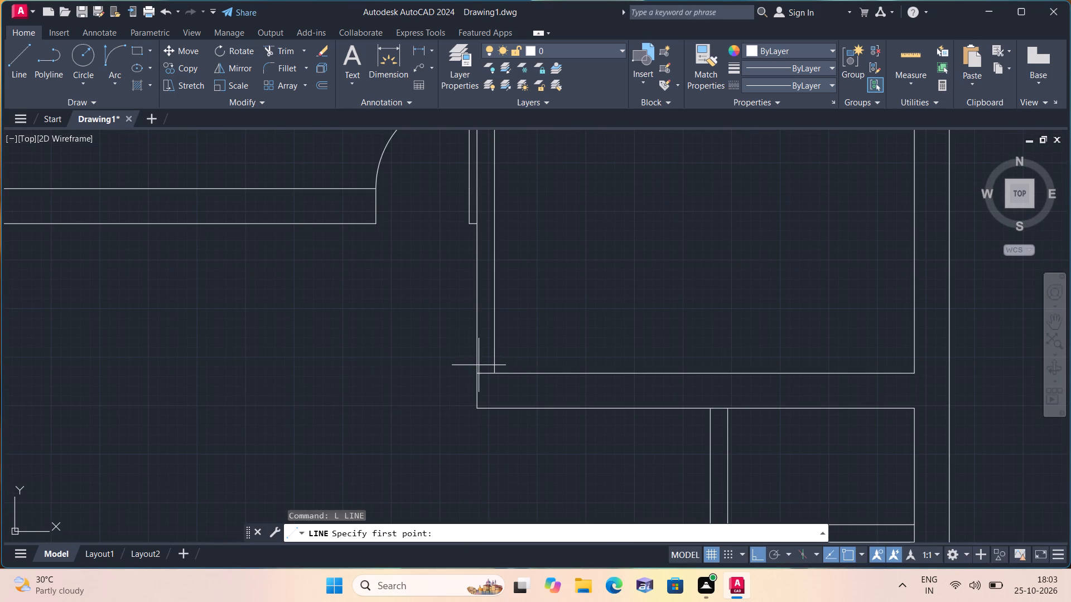
click(476, 373)
text(2")
key(space)
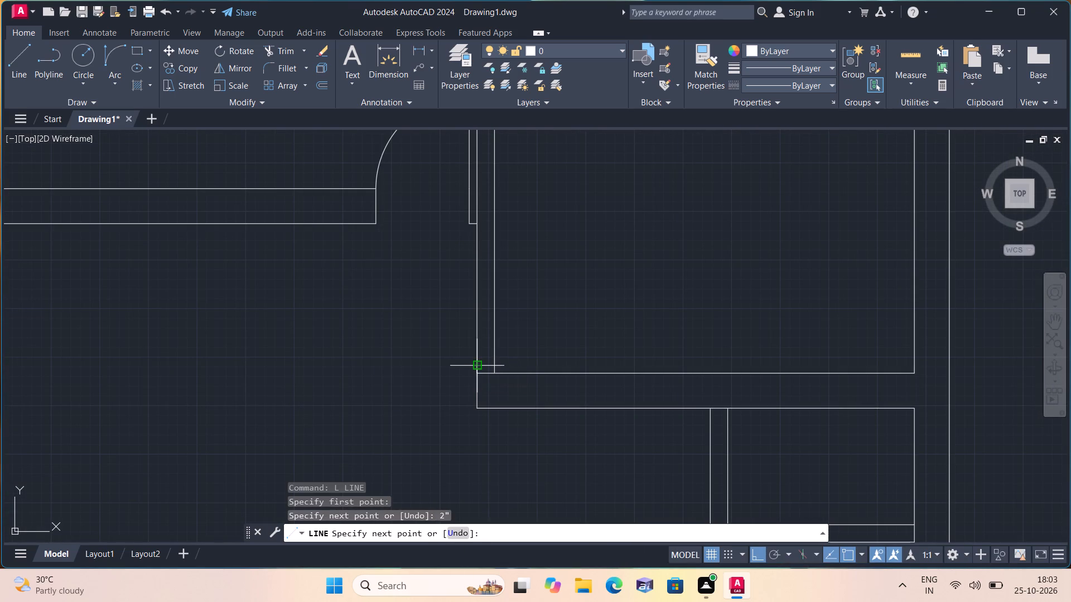
click(498, 364)
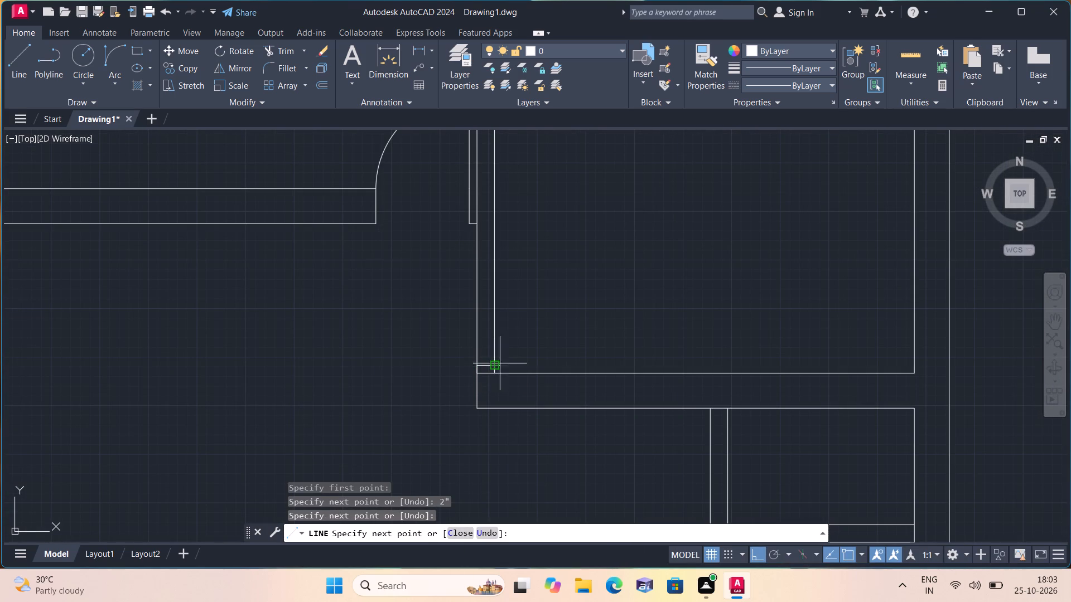
text(2')
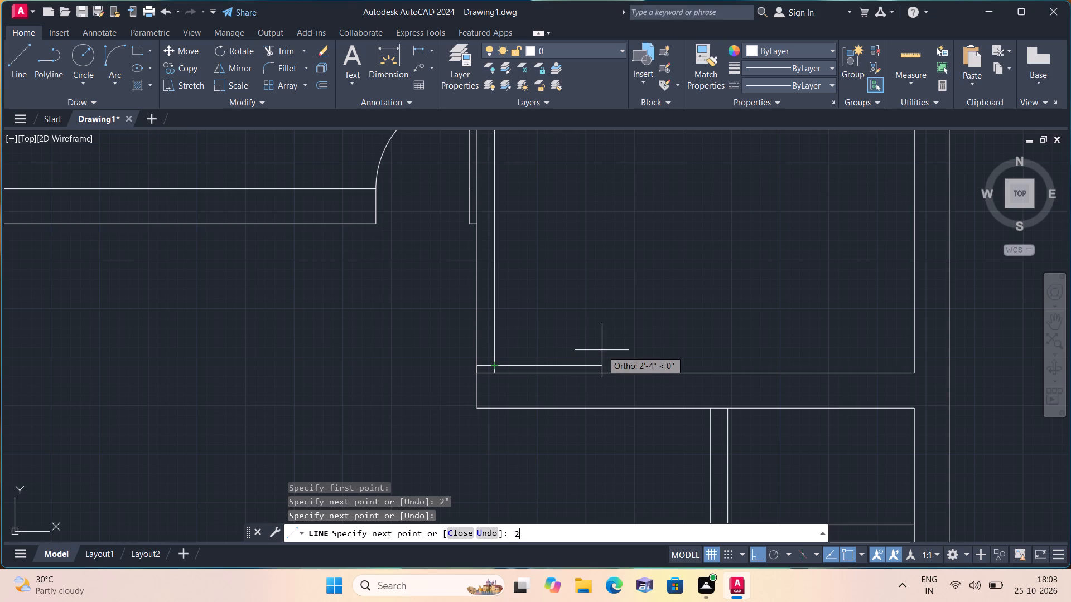
key(space)
key(space)
Draw a line from the lower jamb's left end 2' up the vertical partition and across to its other side.
text(l)
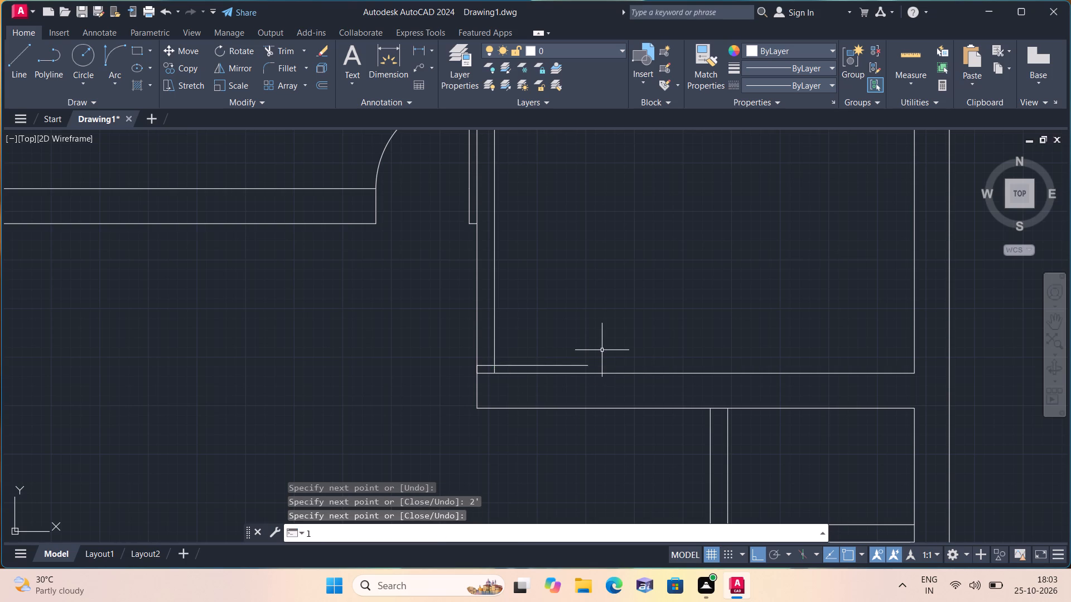
key(space)
scroll(477, 352, up, 2)
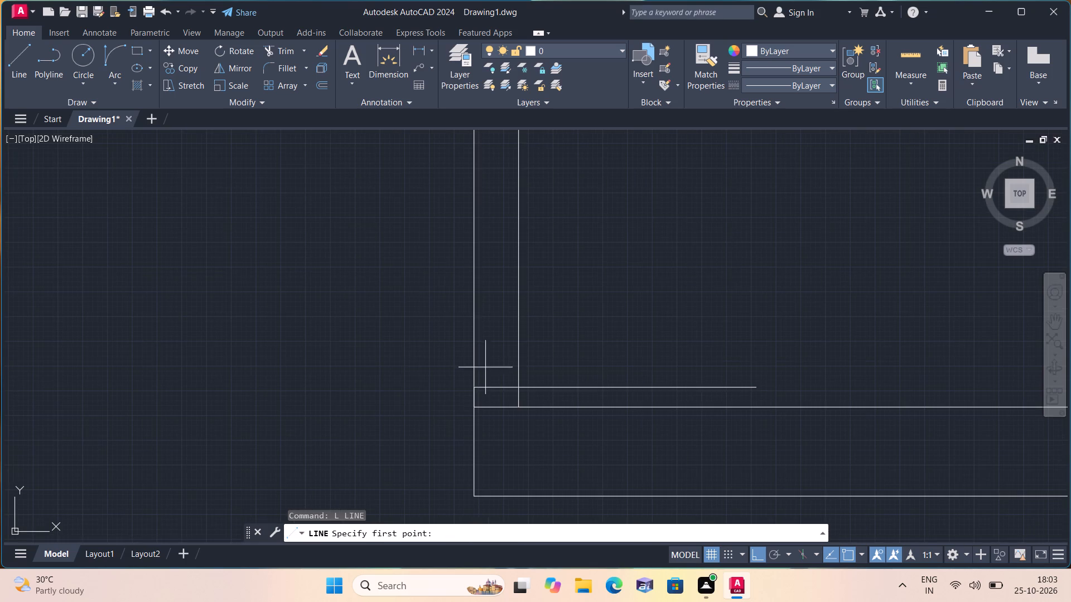
click(476, 385)
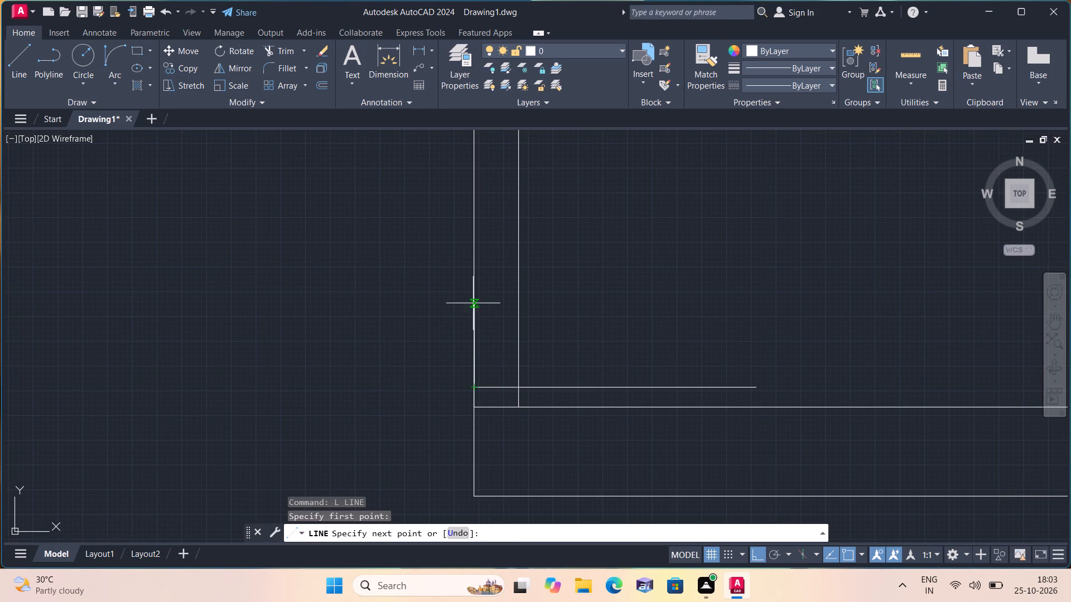
text(2')
key(space)
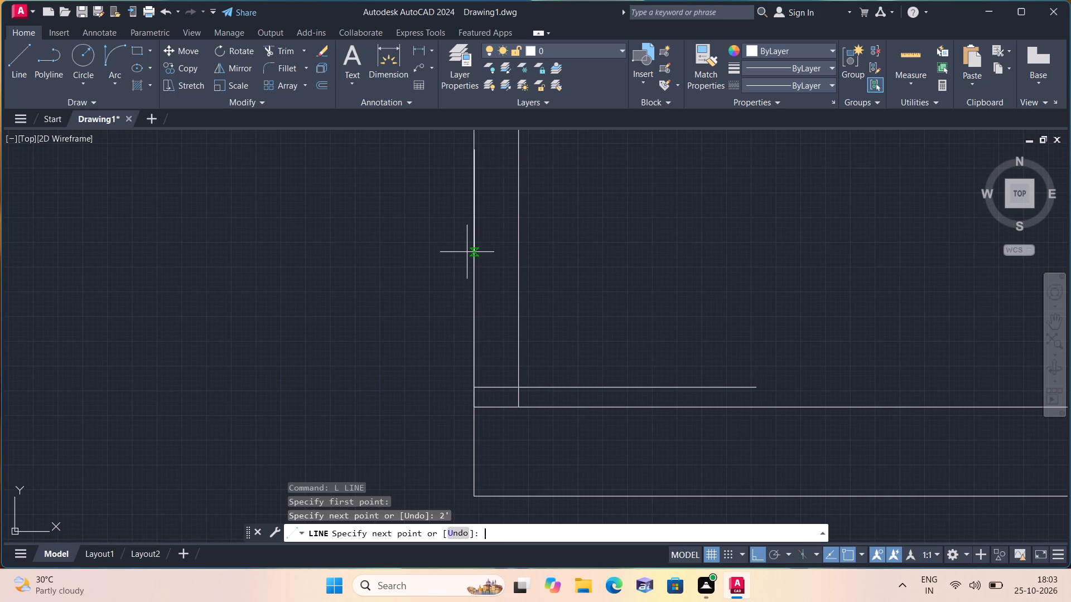
click(520, 145)
key(space)
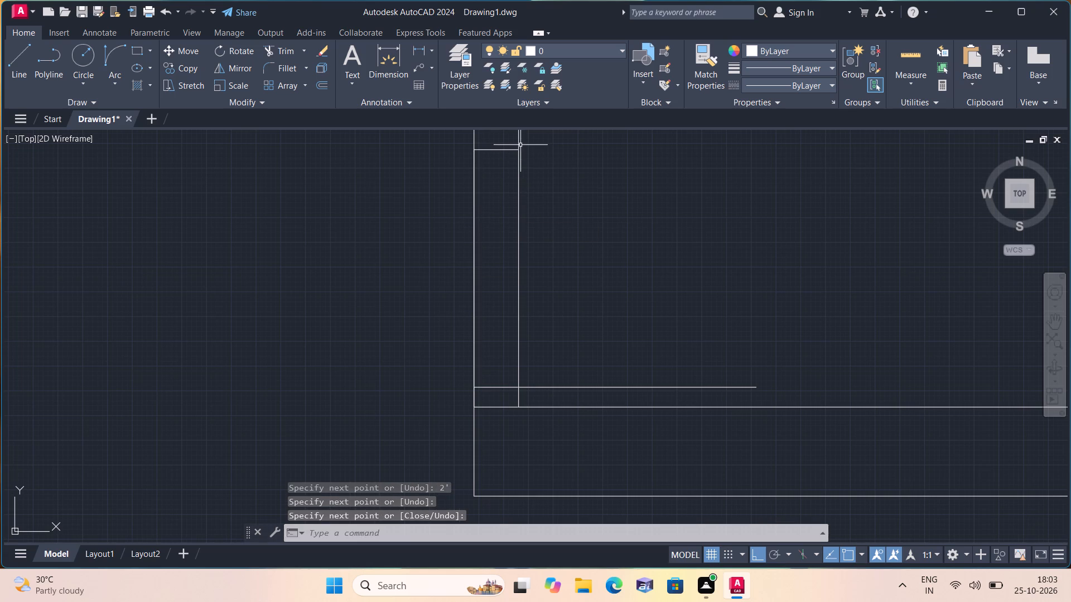
Trim the vertical partition's lines out of the 2' door opening and remove the short leftover beneath the door leaf.
text(trim)
key(space)
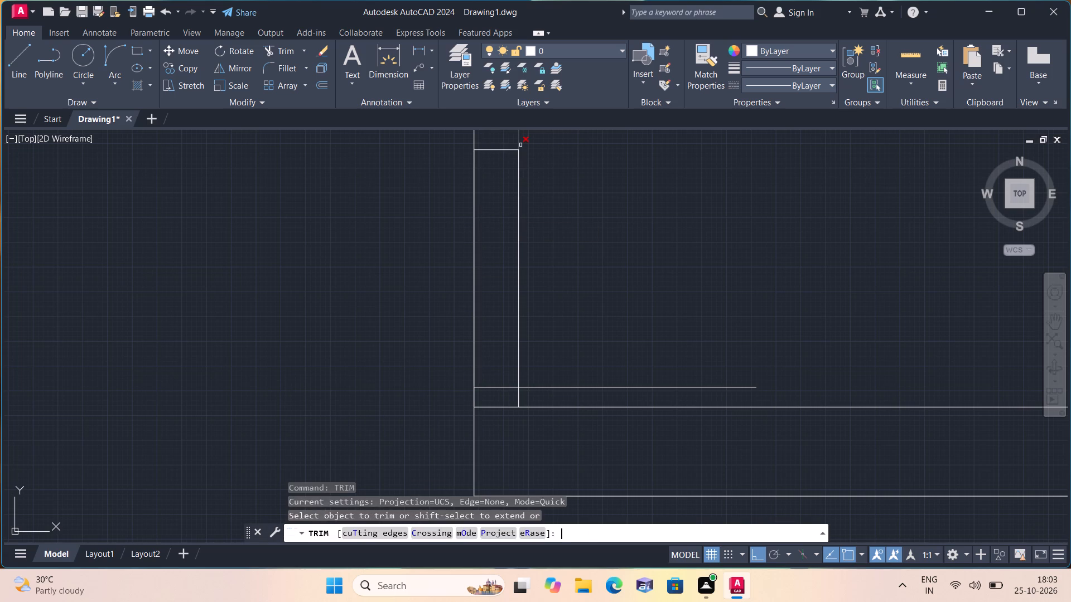
drag(644, 203, 395, 299)
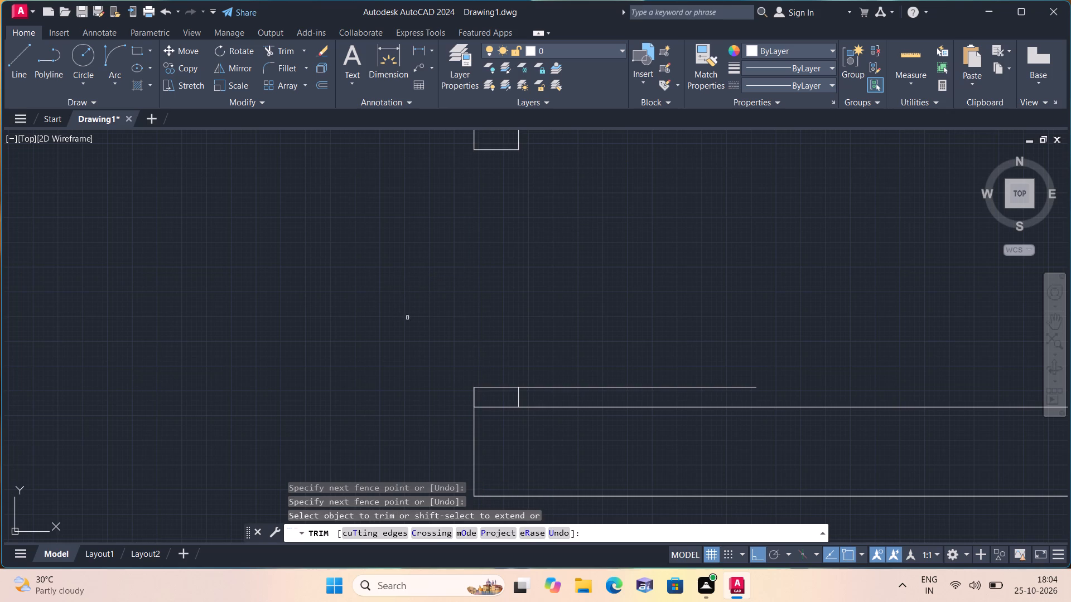
click(474, 399)
click(527, 399)
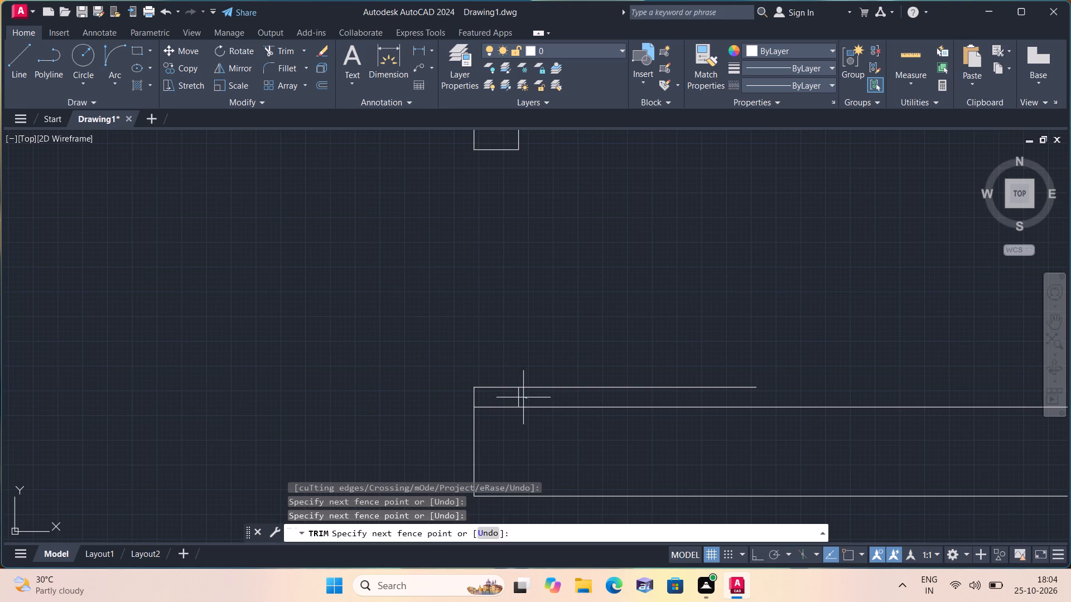
click(512, 398)
key(space)
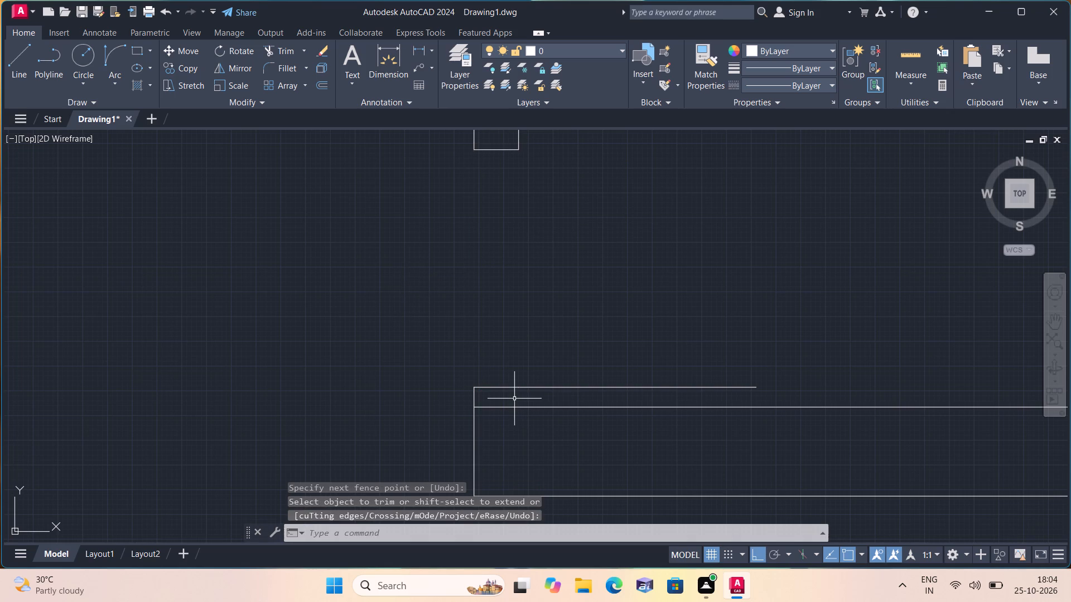
Draw the door swing as a Start, End, Direction arc from the leaf's free end to the upper jamb's room-side corner.
click(118, 82)
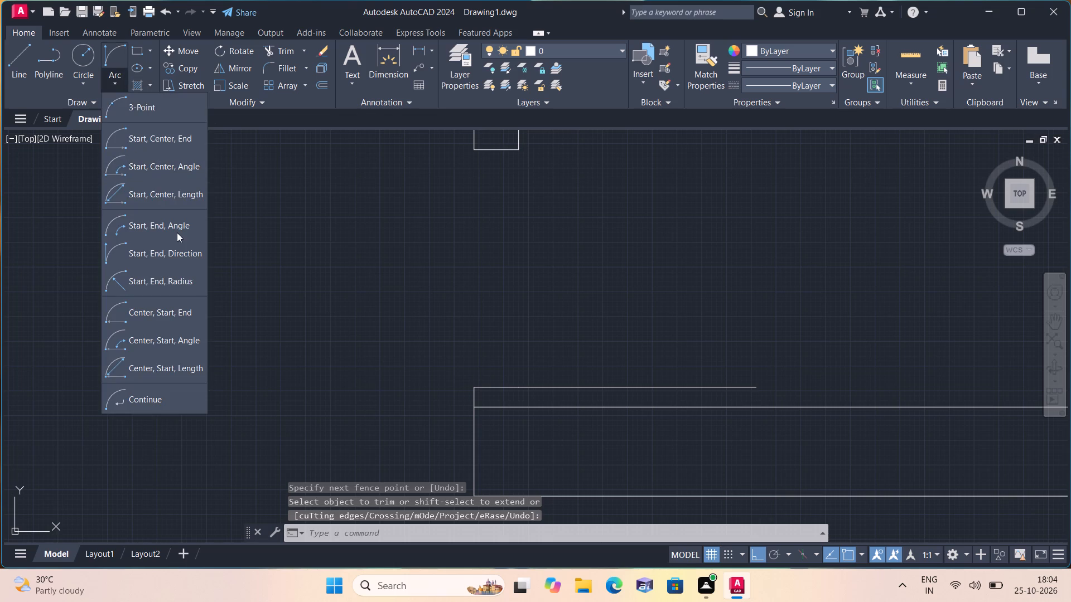
click(166, 251)
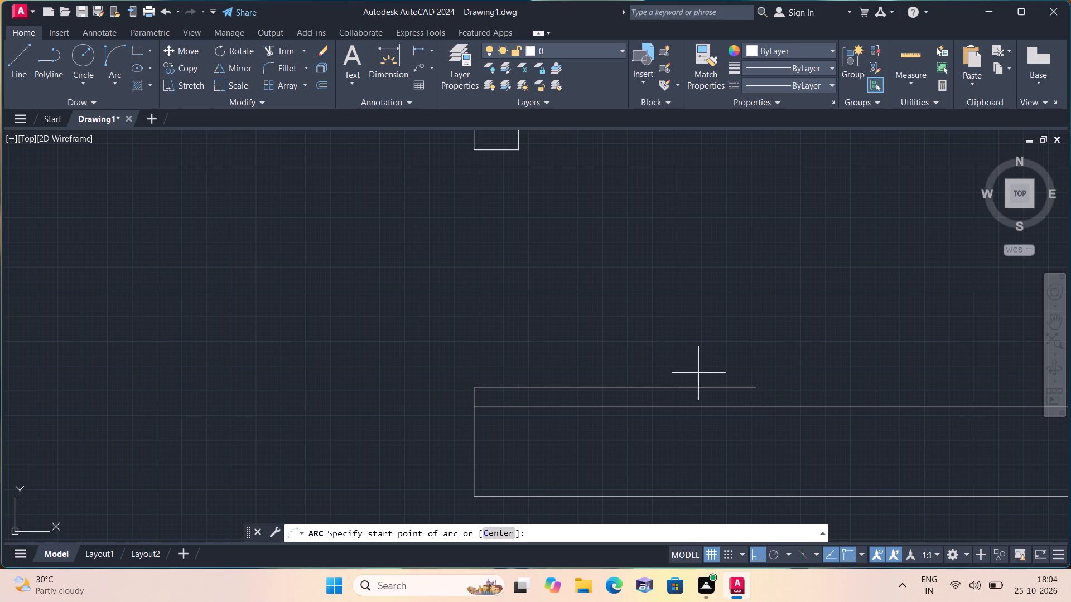
click(756, 385)
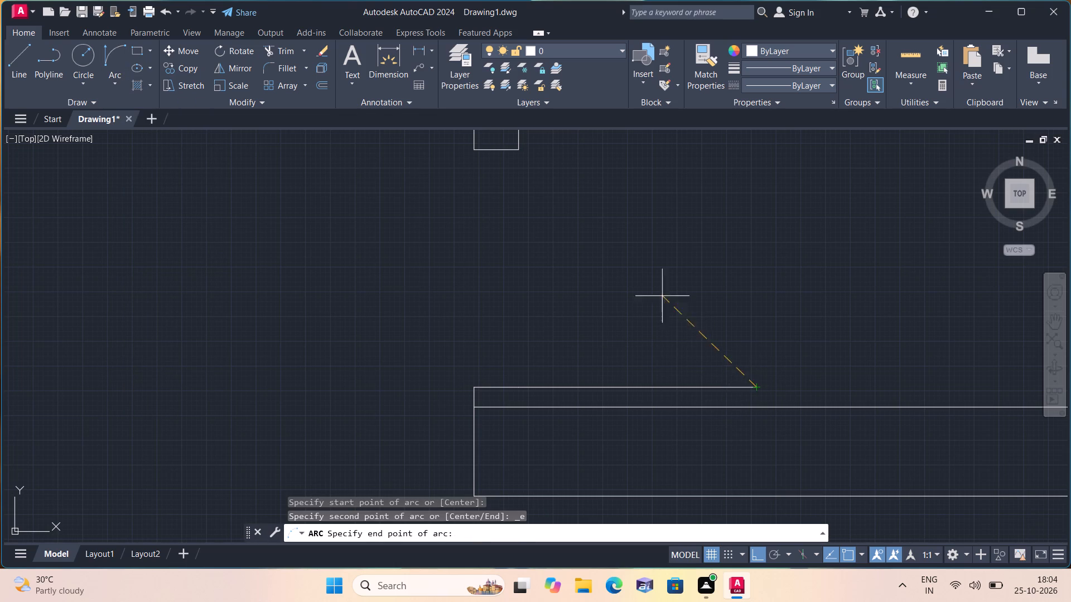
click(520, 149)
click(625, 205)
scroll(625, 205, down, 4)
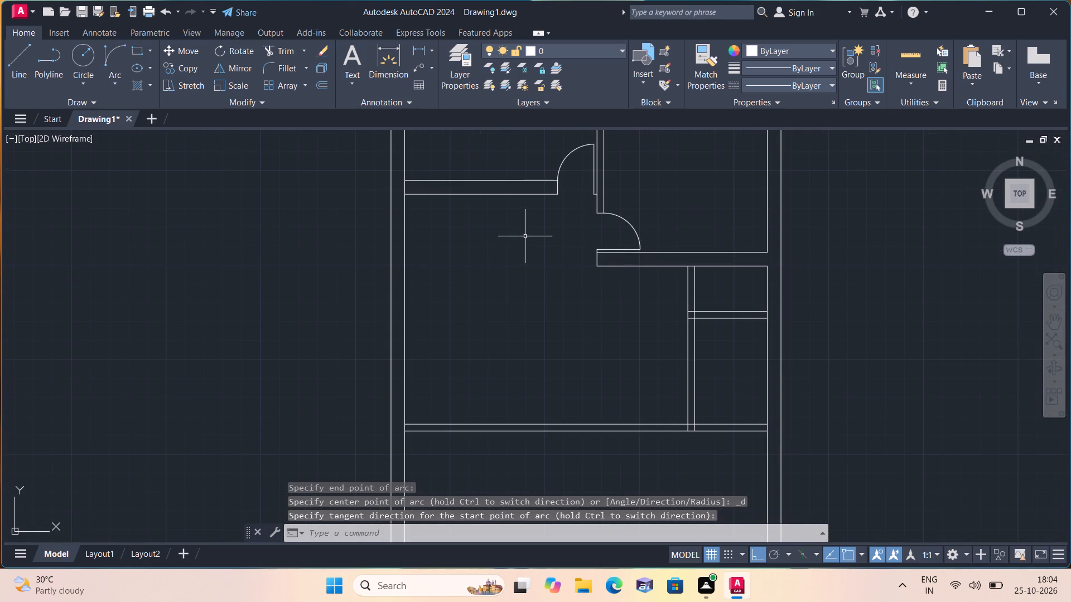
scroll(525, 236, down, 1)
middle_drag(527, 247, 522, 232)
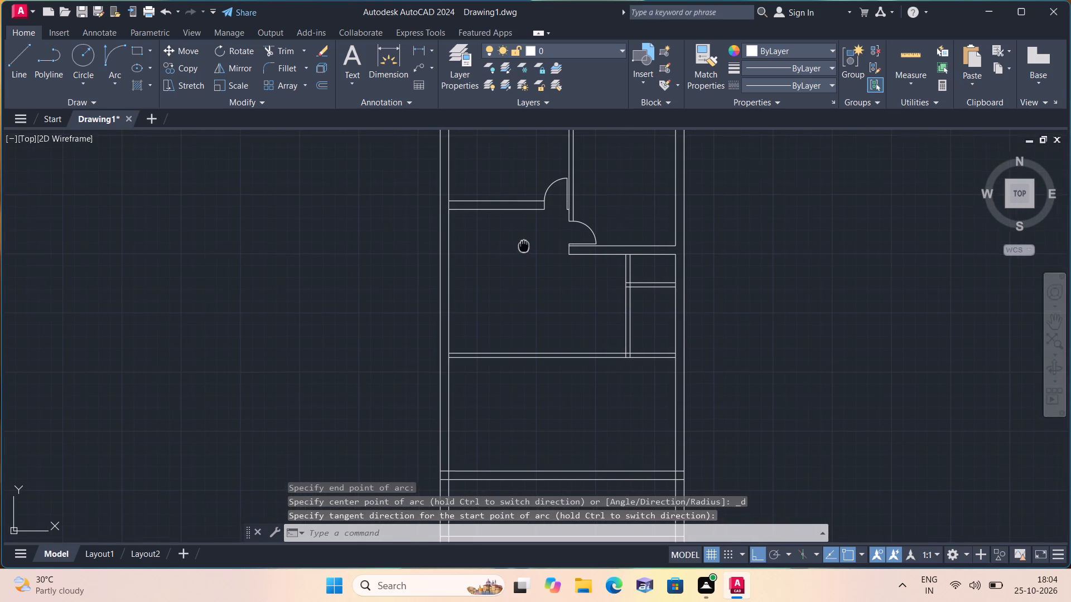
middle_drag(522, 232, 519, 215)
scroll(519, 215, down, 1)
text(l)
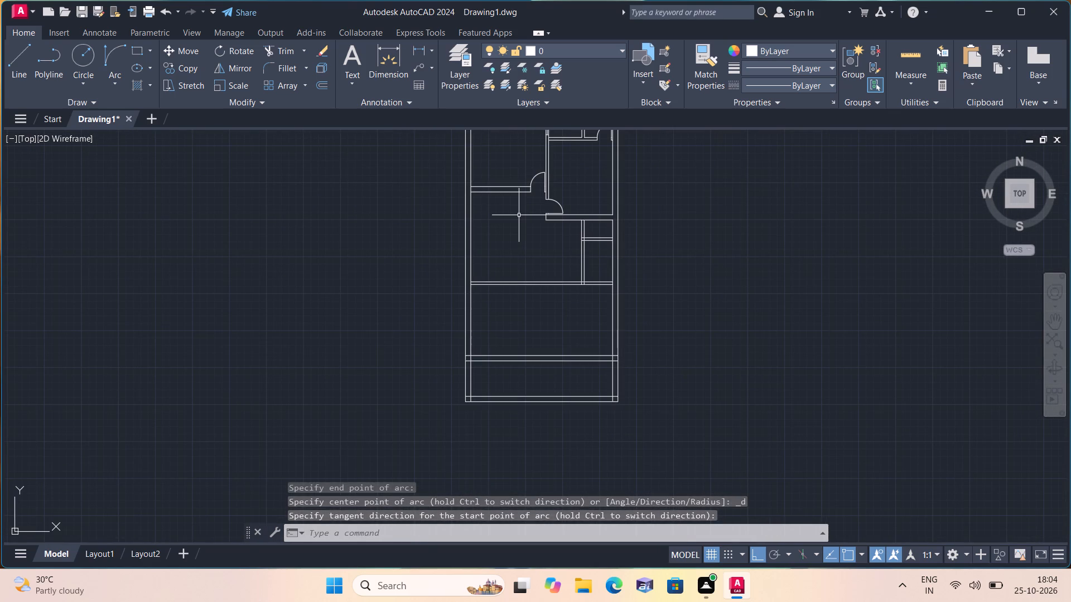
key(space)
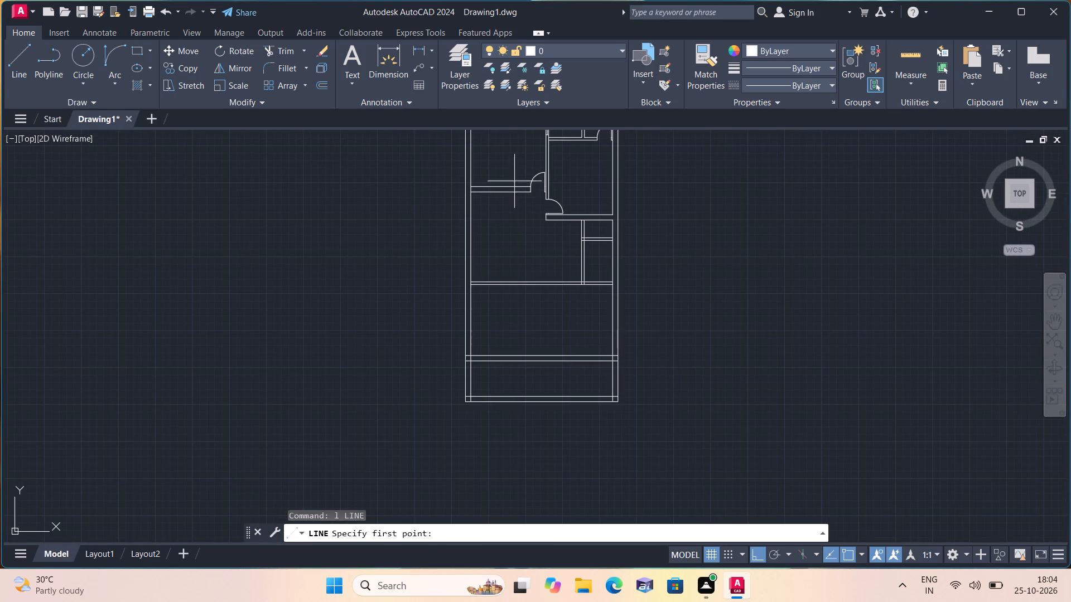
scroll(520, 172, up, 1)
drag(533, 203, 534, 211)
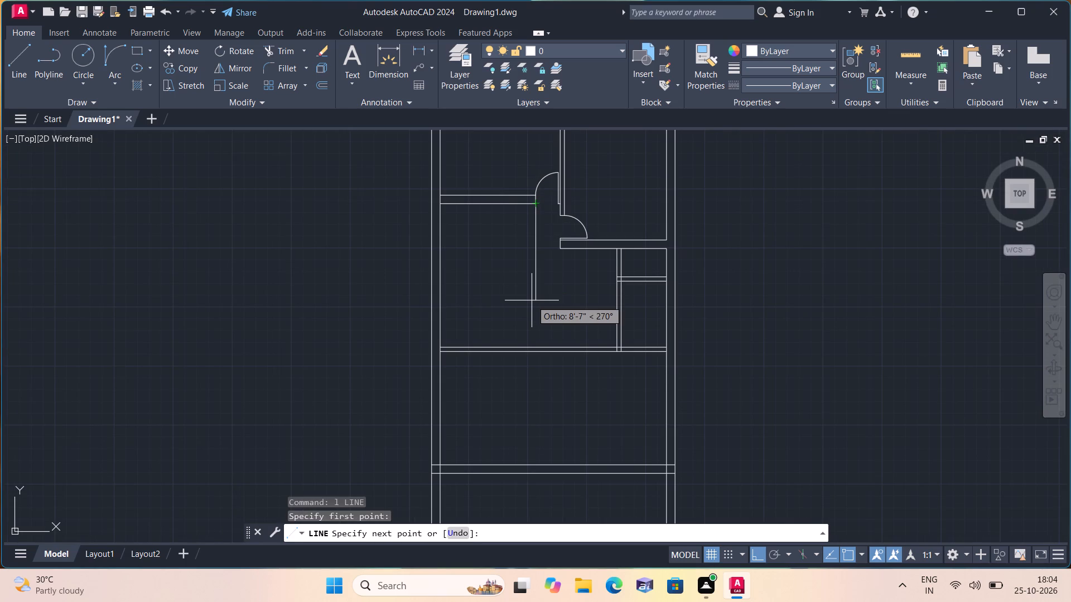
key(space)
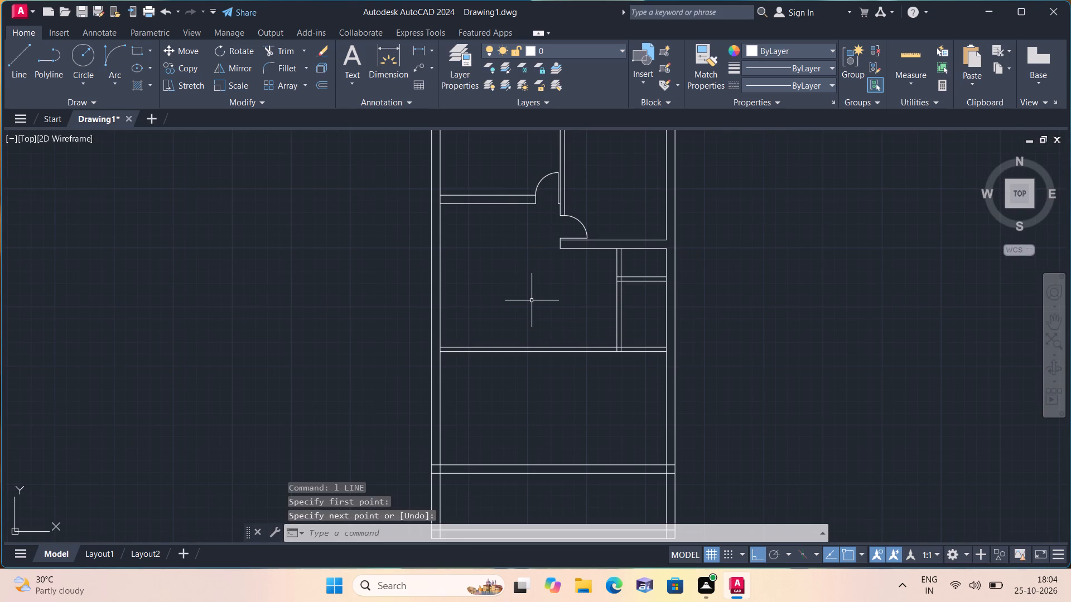
Draw a line from the small room's vertical partition junction with the lower horizontal partition, 2" up and across to its inner face.
key(space)
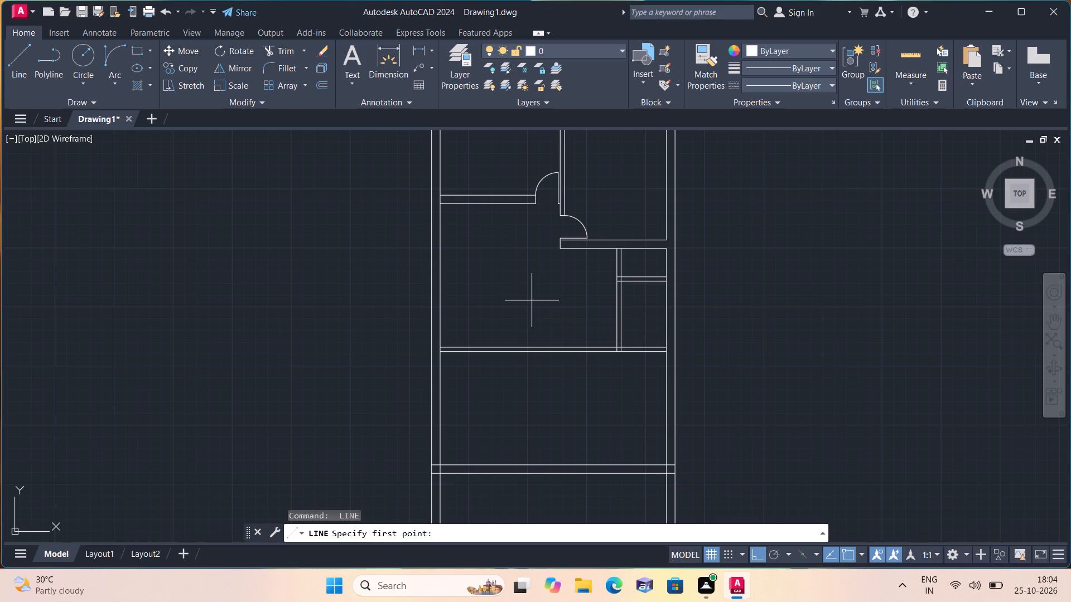
scroll(488, 358, up, 1)
scroll(458, 341, down, 1)
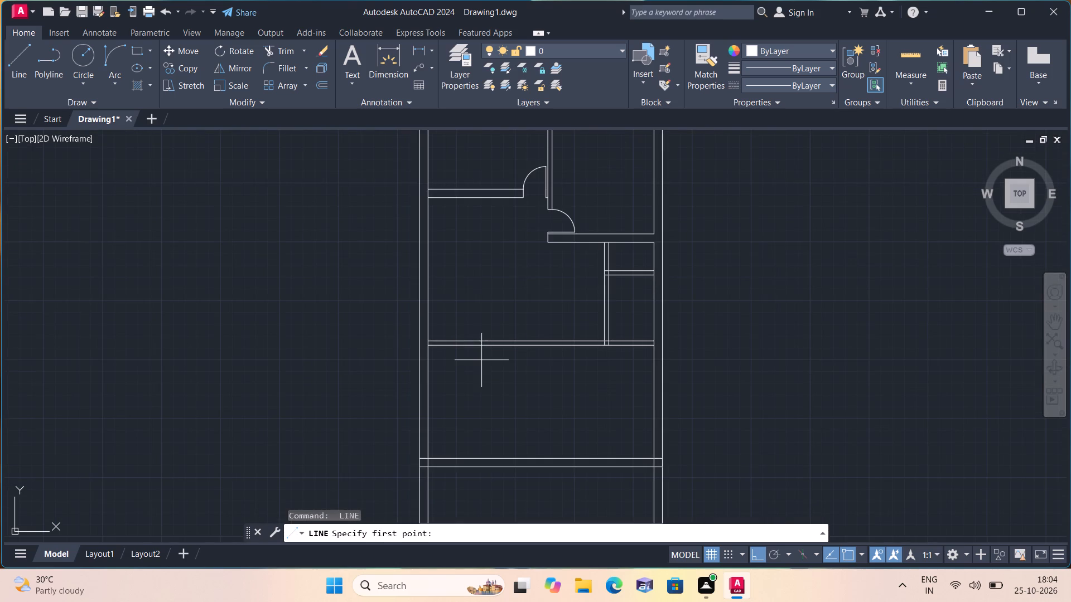
middle_drag(519, 390, 485, 343)
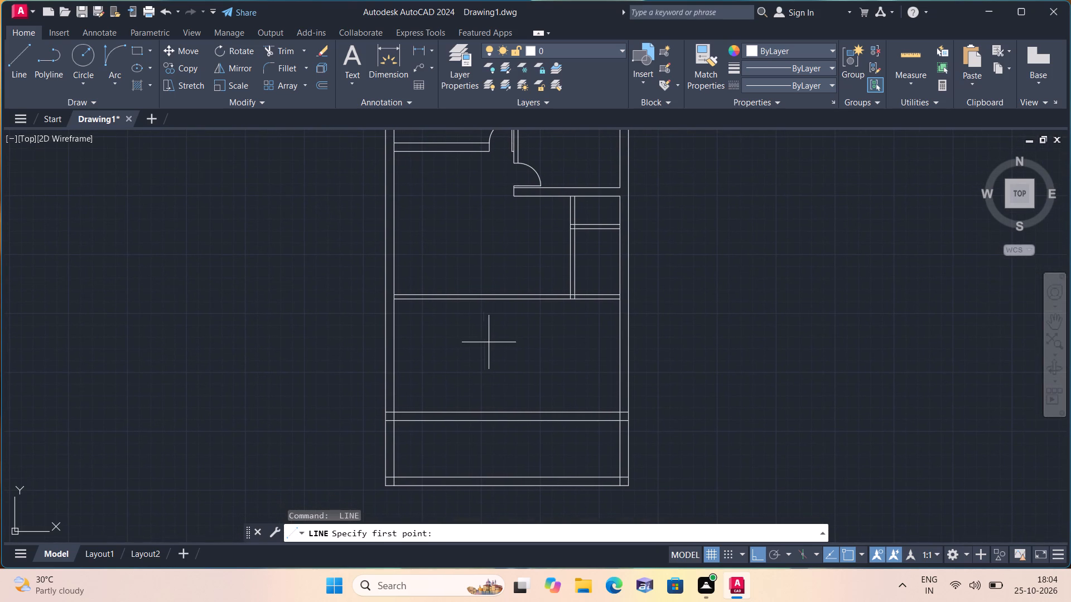
middle_drag(543, 248, 518, 278)
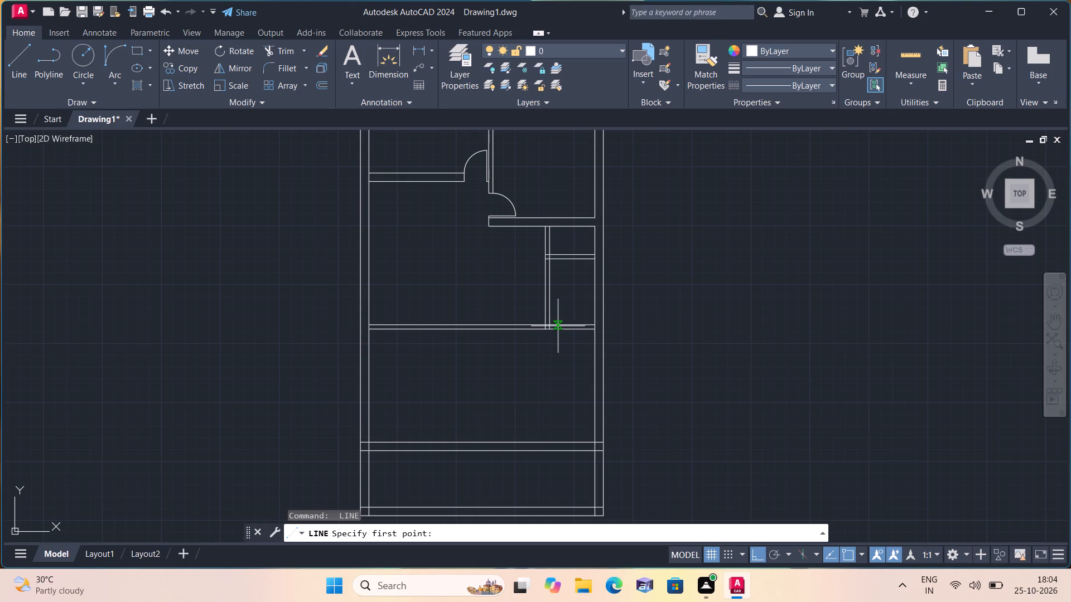
scroll(558, 325, up, 2)
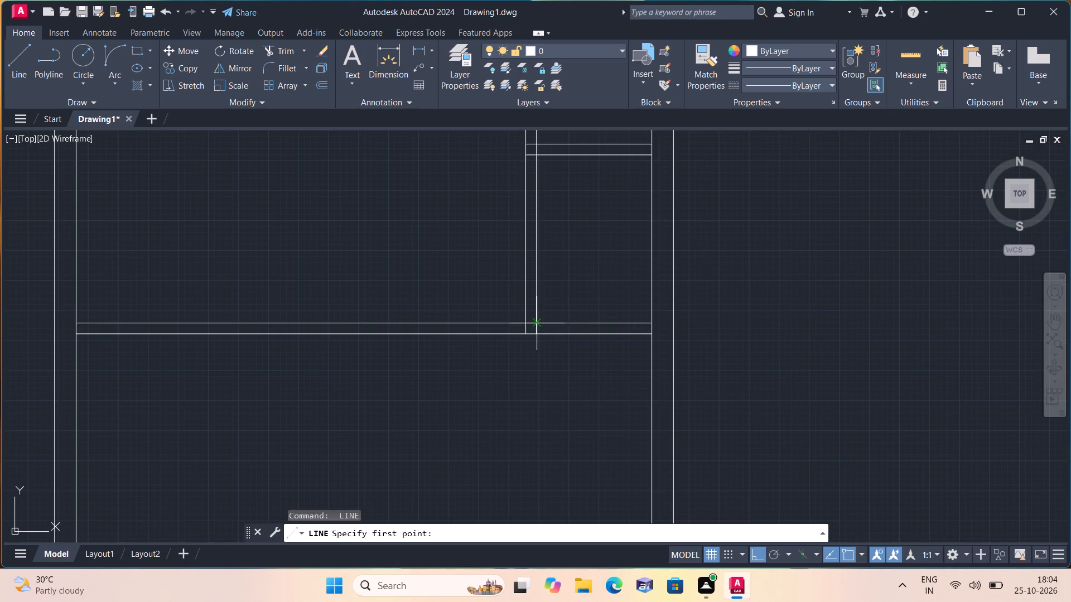
click(527, 320)
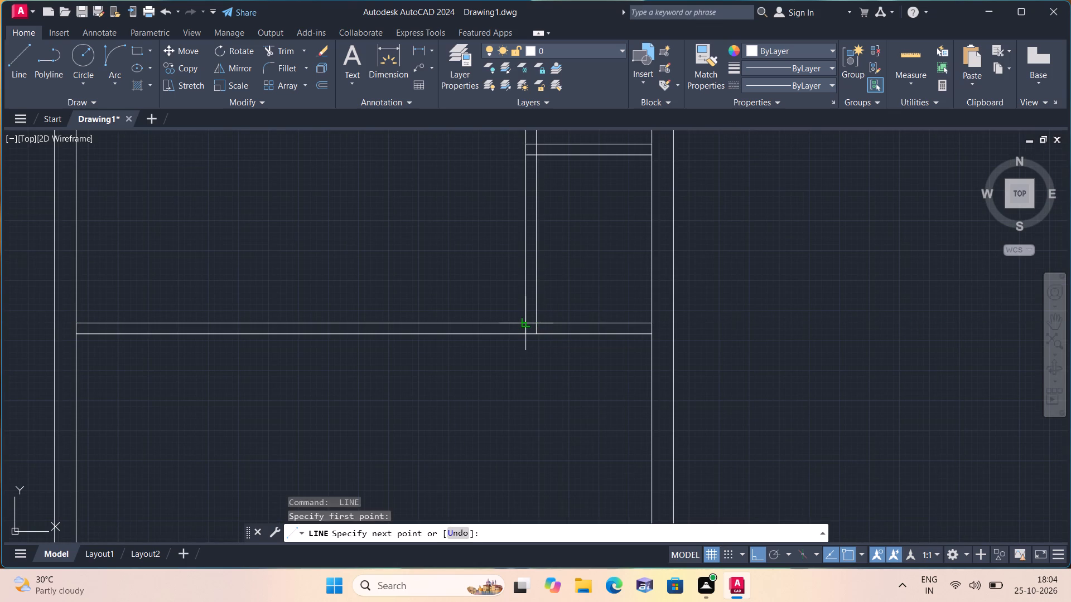
text(2")
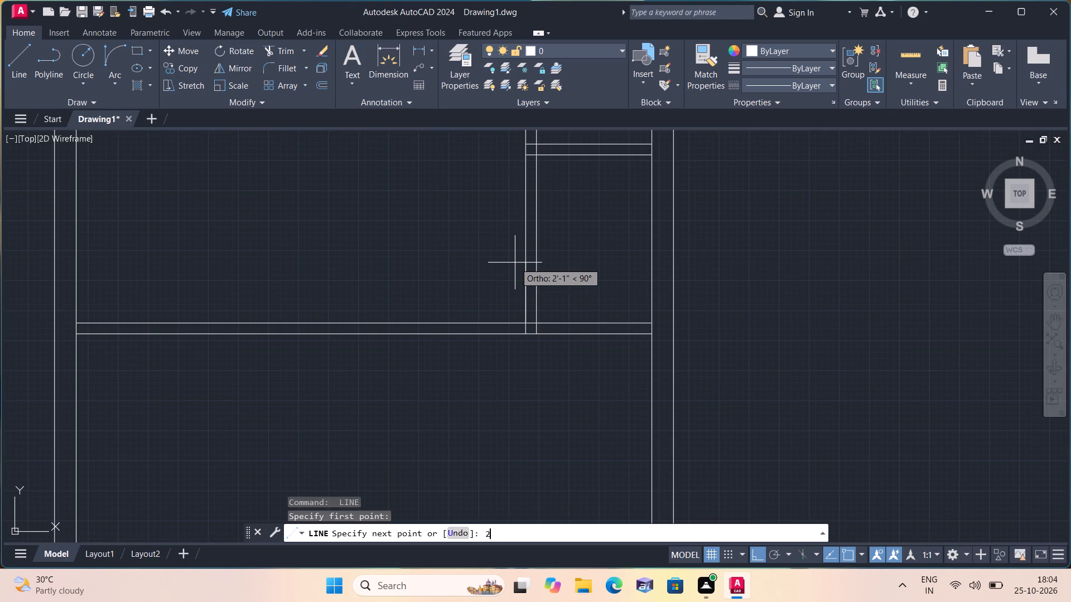
key(space)
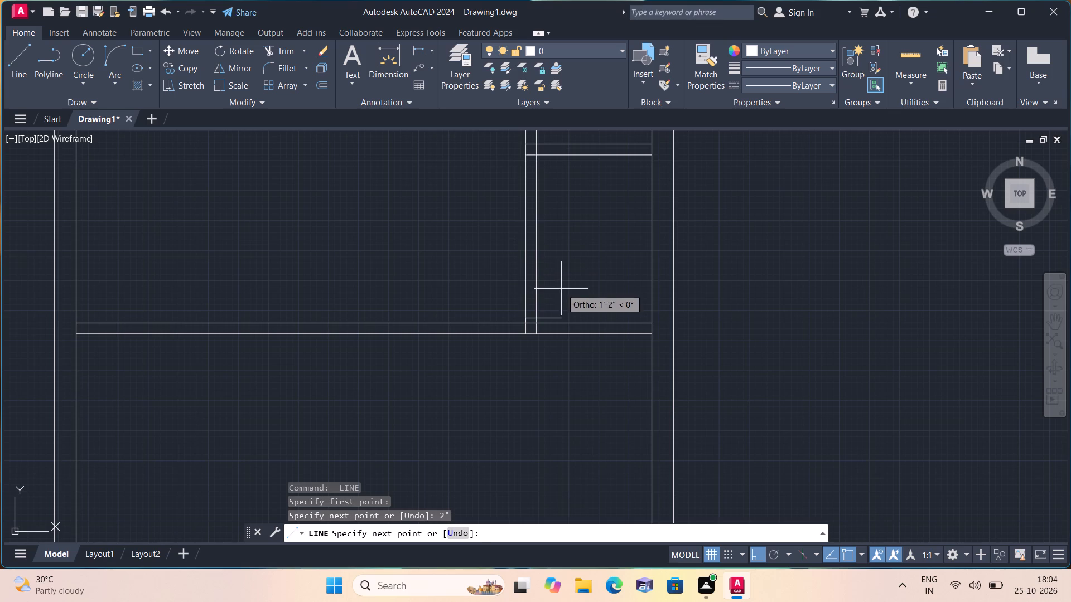
scroll(520, 320, up, 2)
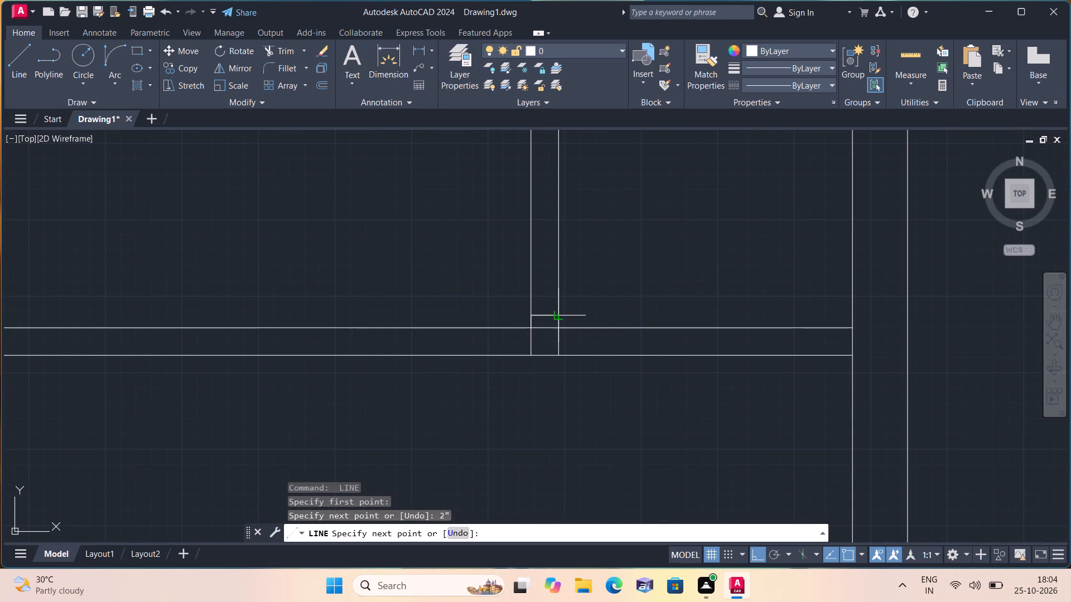
click(559, 317)
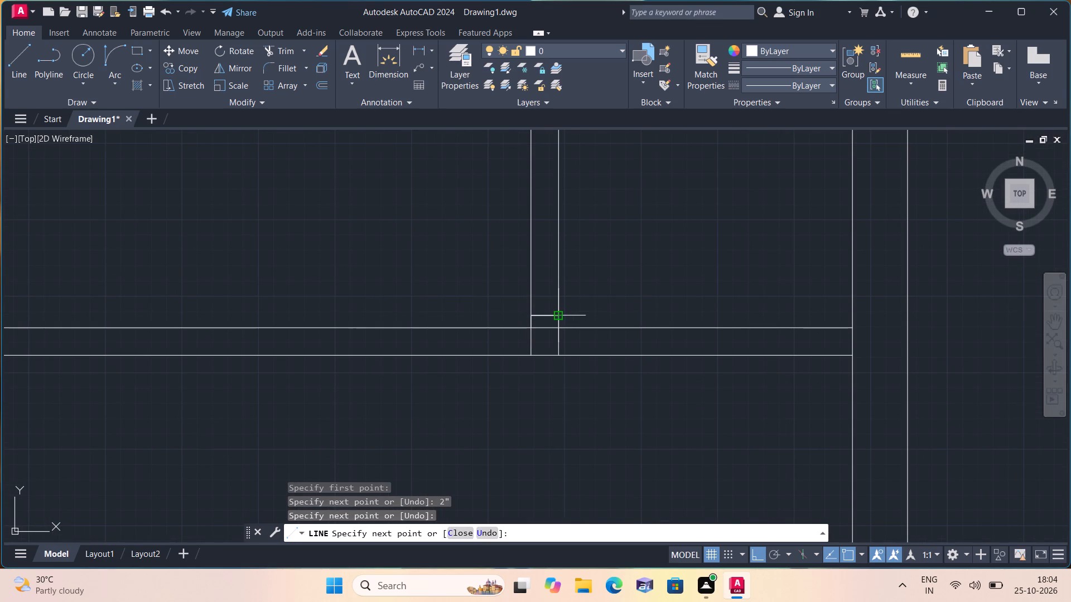
key(space)
Draw the door leaf as a 2' horizontal line from the jamb line's inner end into the small room.
key(space)
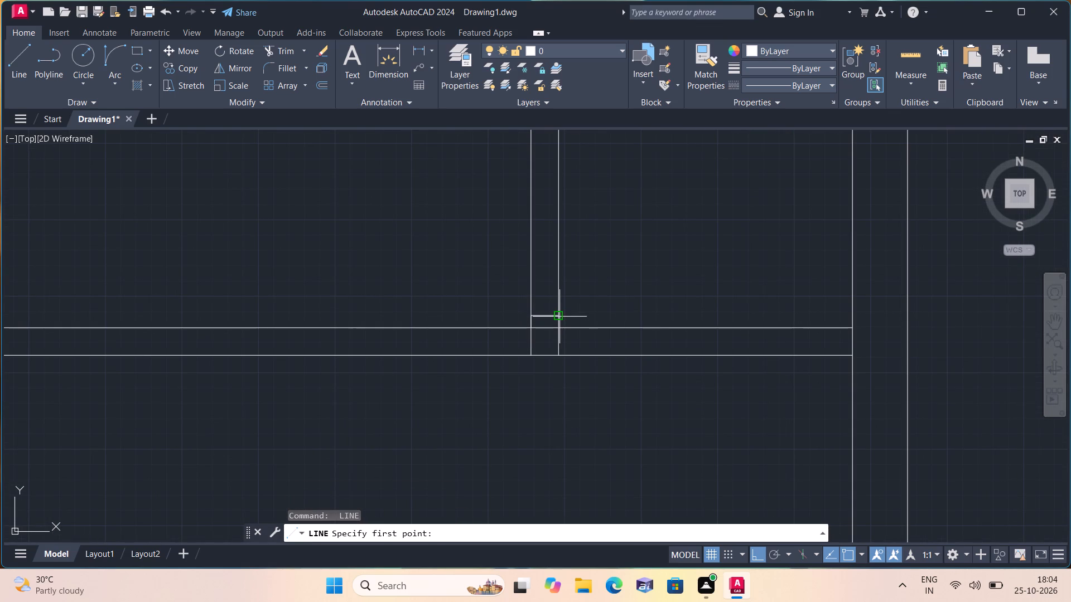
scroll(559, 317, up, 1)
click(559, 317)
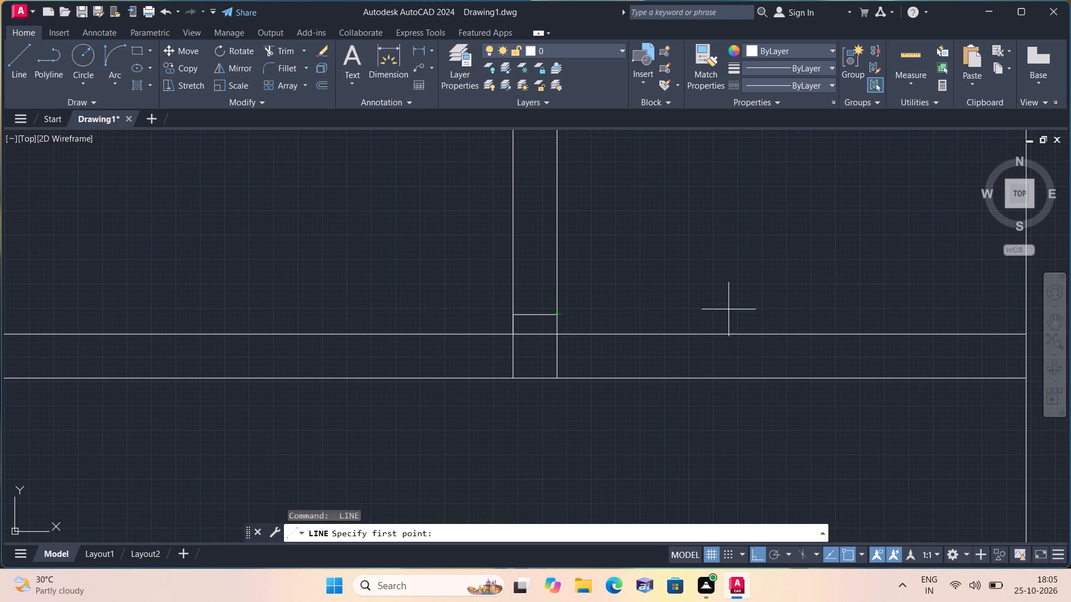
click(560, 315)
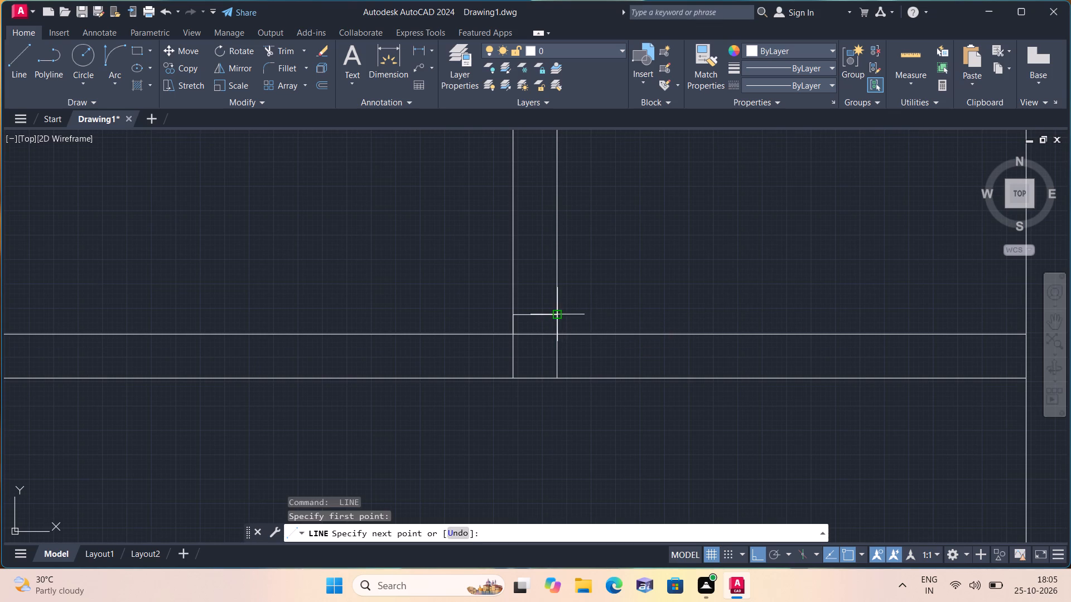
text(2')
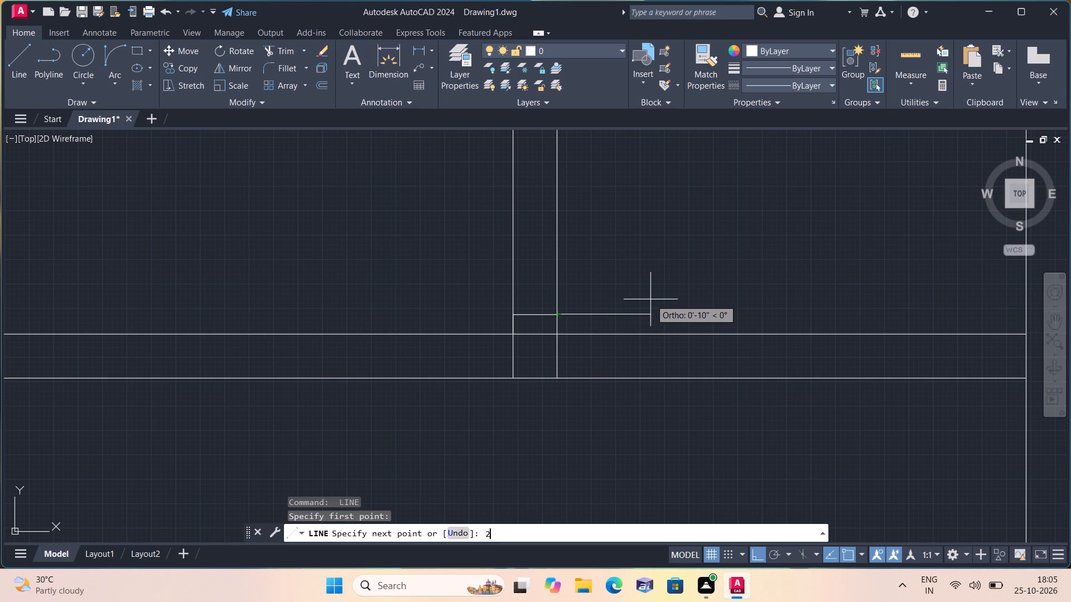
key(space)
key(space)
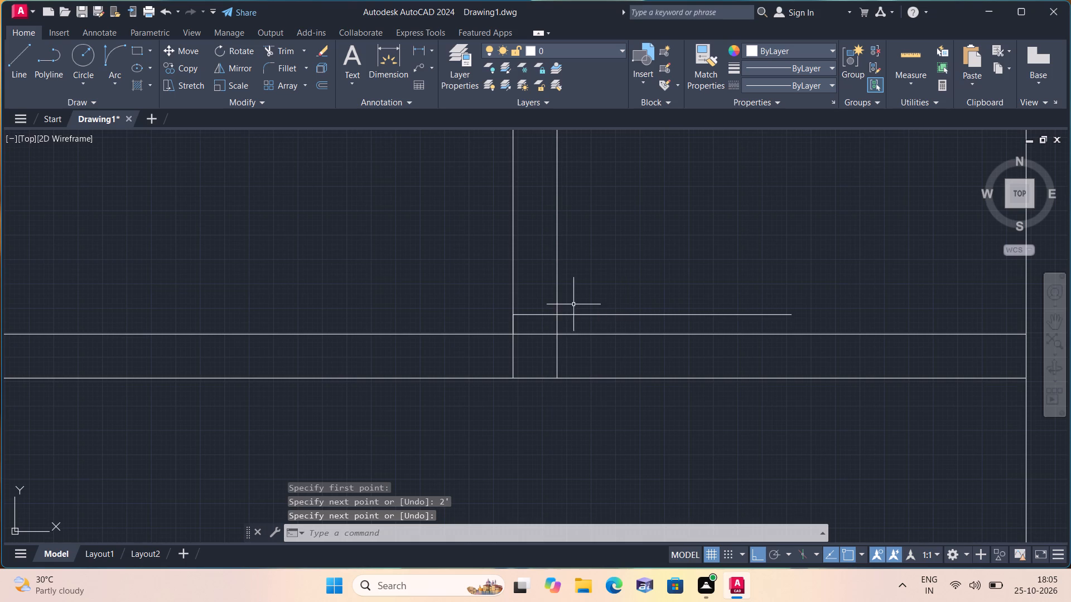
Draw a line from the leaf's hinge point 2' up the vertical partition and across to its other face as the upper jamb.
key(space)
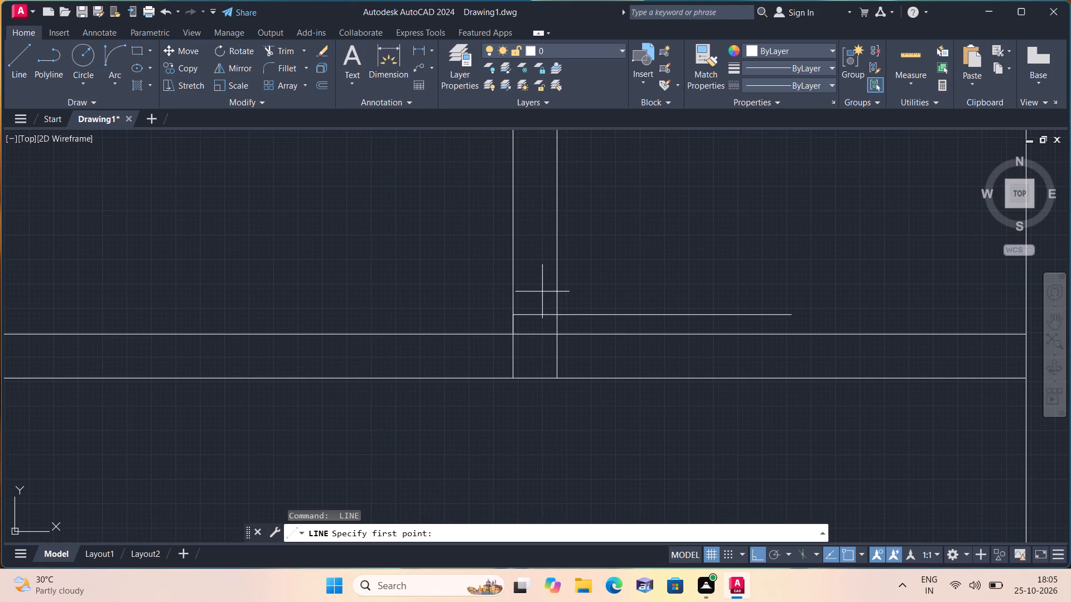
drag(560, 312, 557, 298)
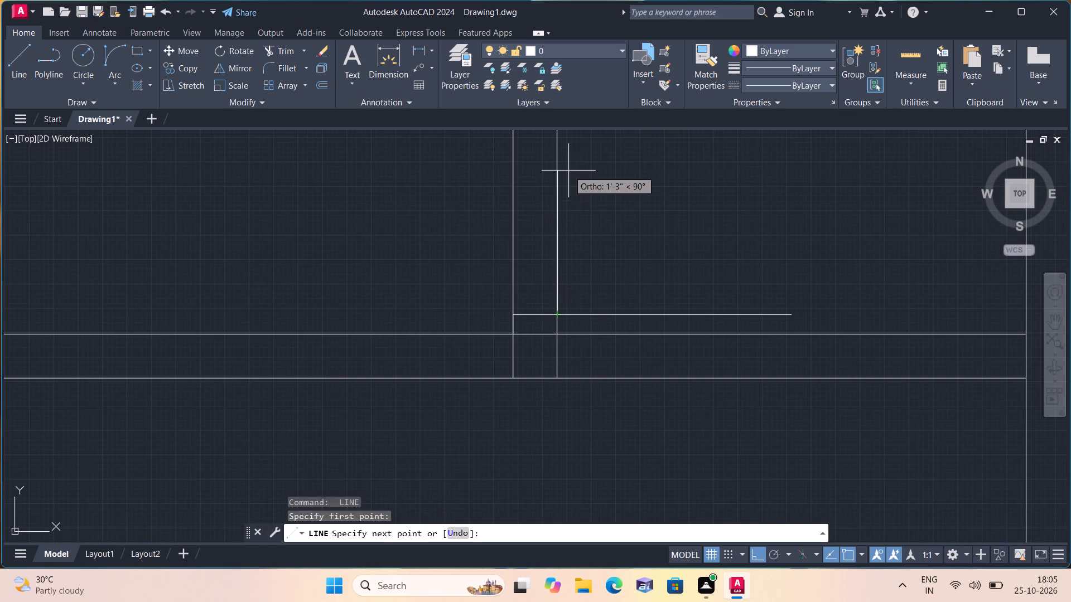
text(2')
key(space)
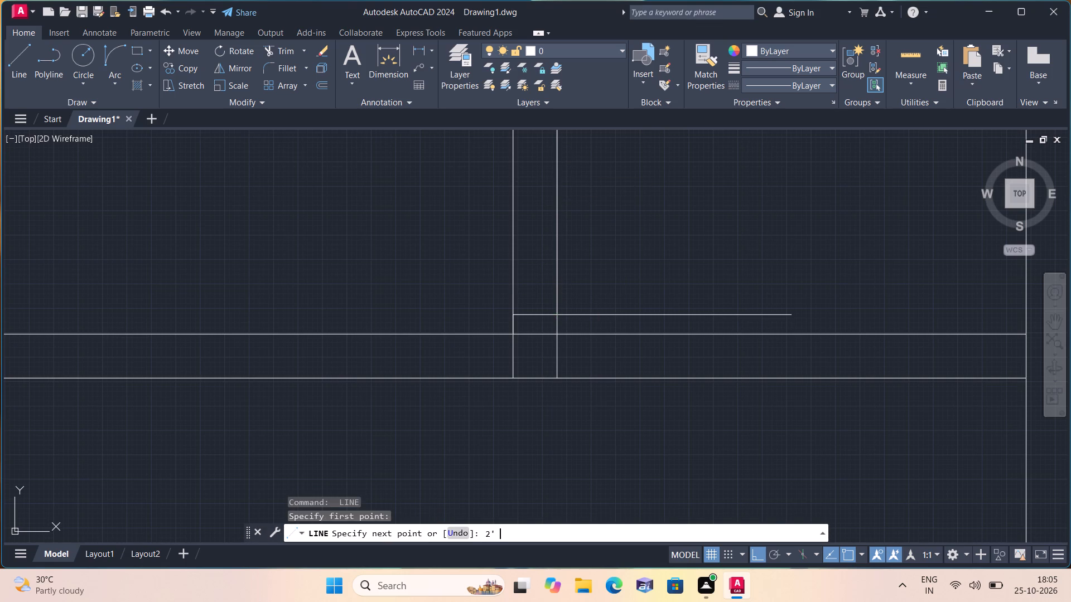
scroll(568, 171, down, 1)
middle_drag(566, 188, 595, 257)
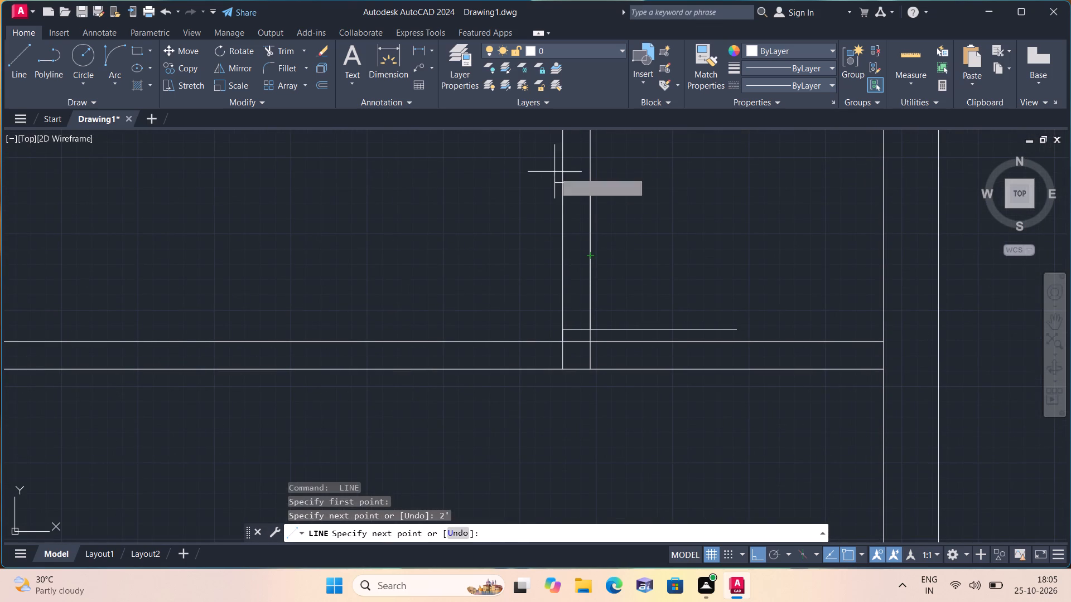
click(564, 181)
key(space)
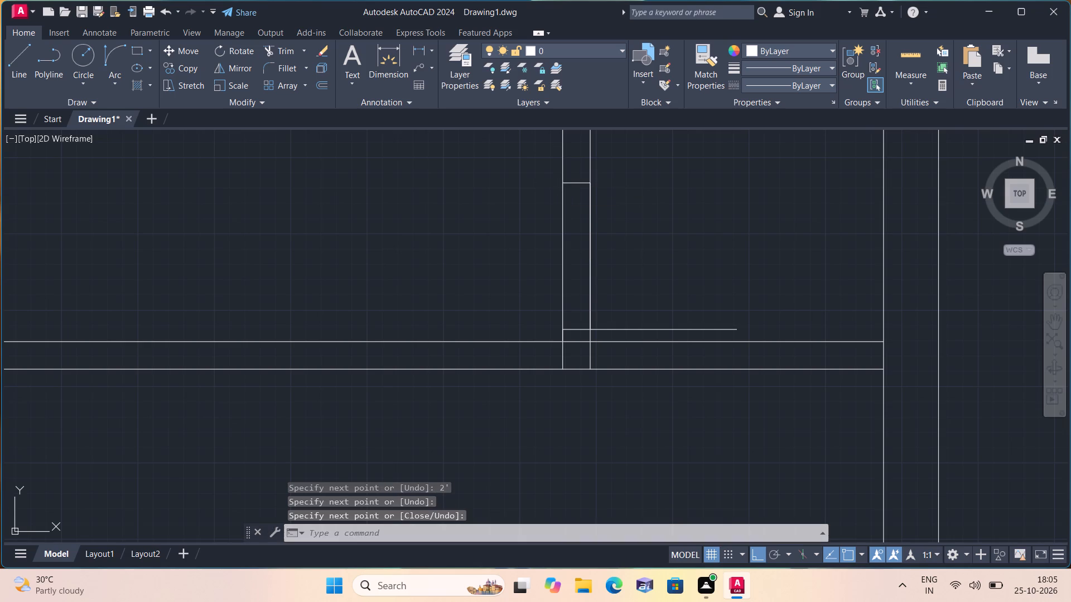
Trim both vertical partition faces between the small room's door jambs and the short room-side stub under the door leaf.
text(trim)
key(space)
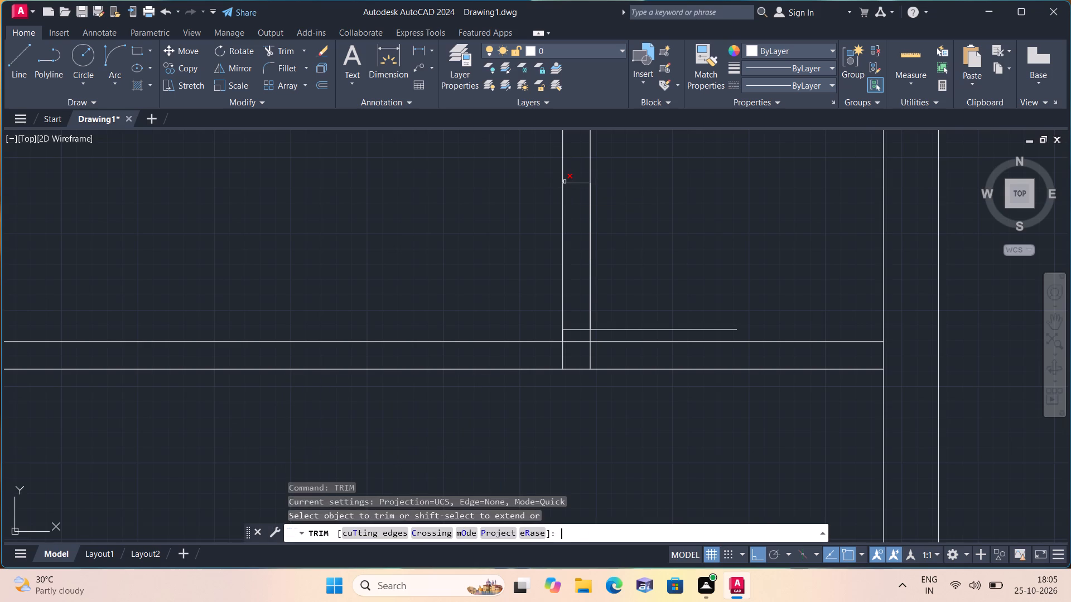
drag(491, 223, 625, 237)
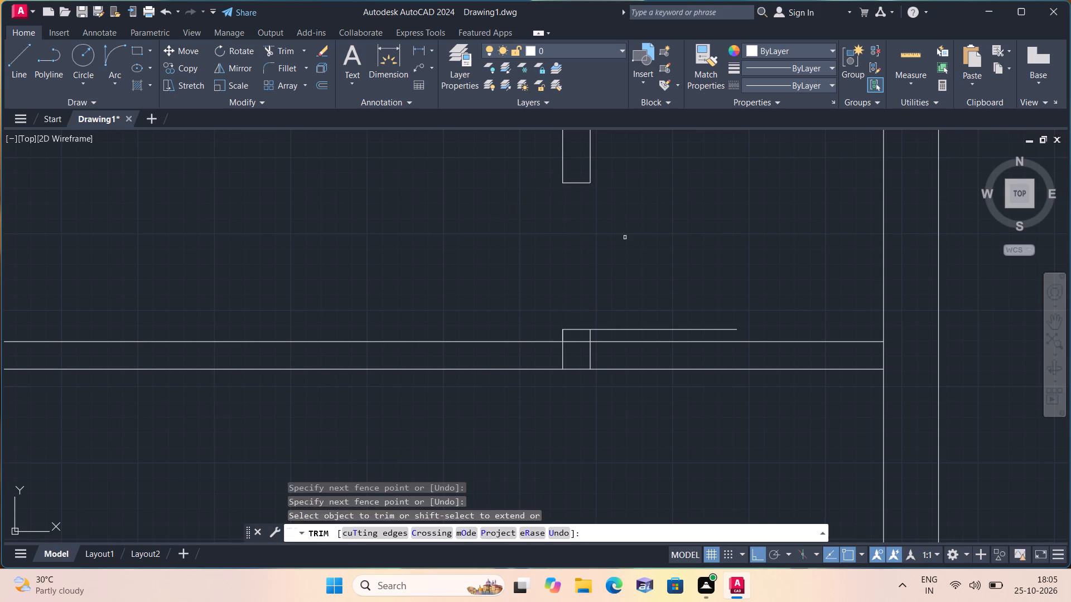
scroll(571, 319, up, 1)
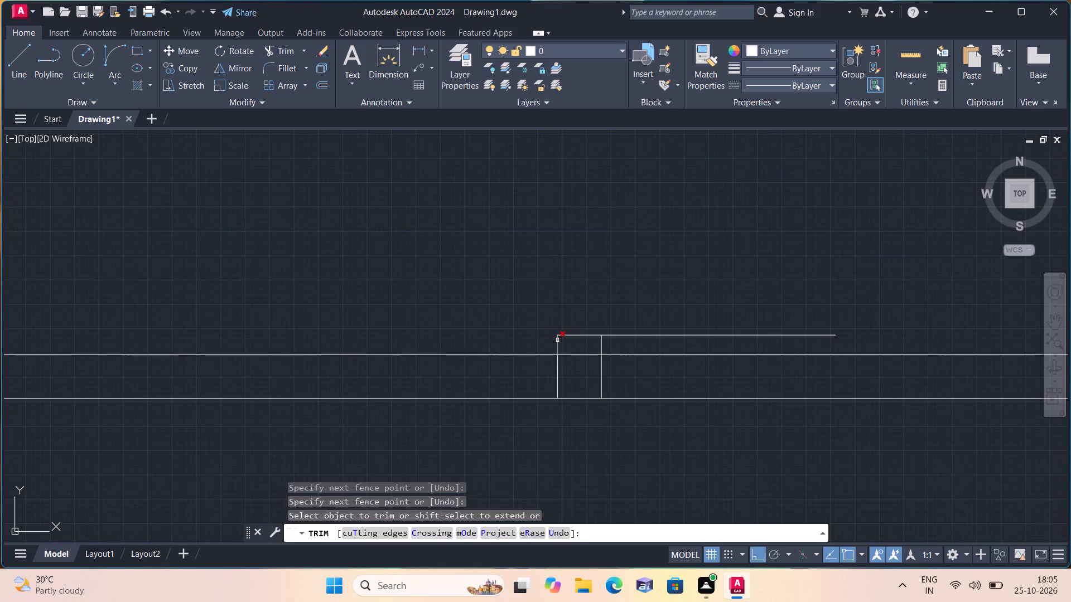
click(557, 340)
click(574, 344)
click(619, 346)
key(space)
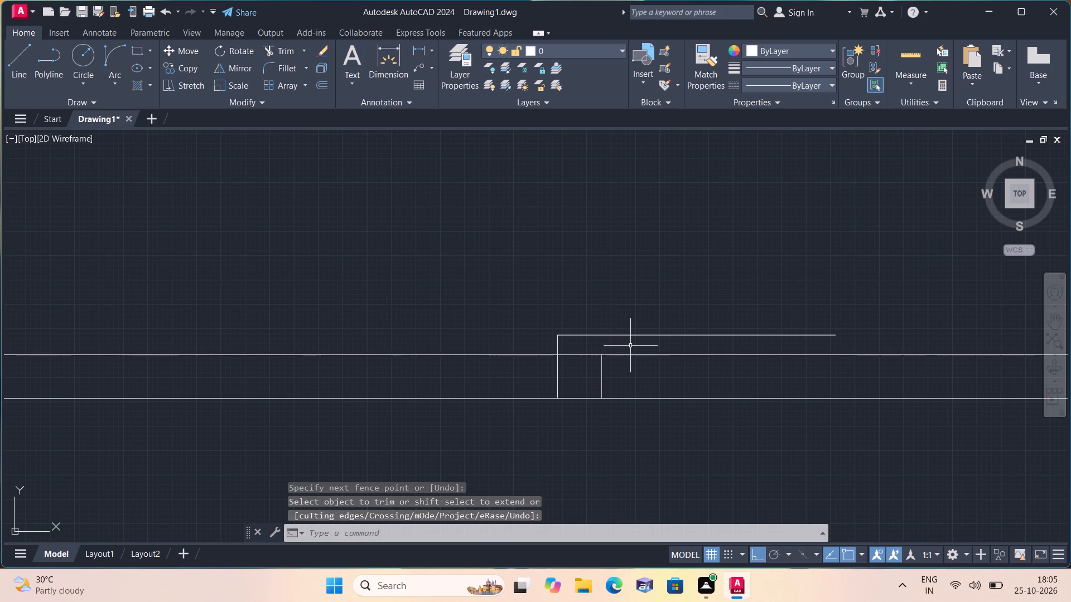
Draw the door swing as a Start, End, Direction arc from the leaf's free end to the upper jamb's room-side corner.
click(117, 82)
click(190, 253)
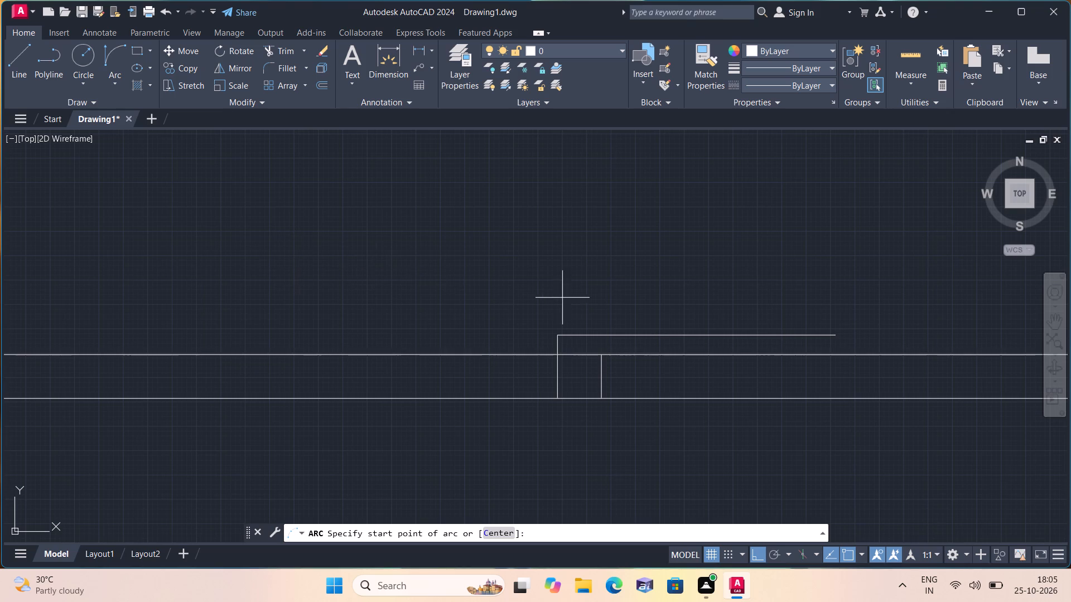
click(832, 336)
scroll(784, 317, down, 2)
middle_drag(783, 317, 837, 380)
scroll(811, 346, down, 1)
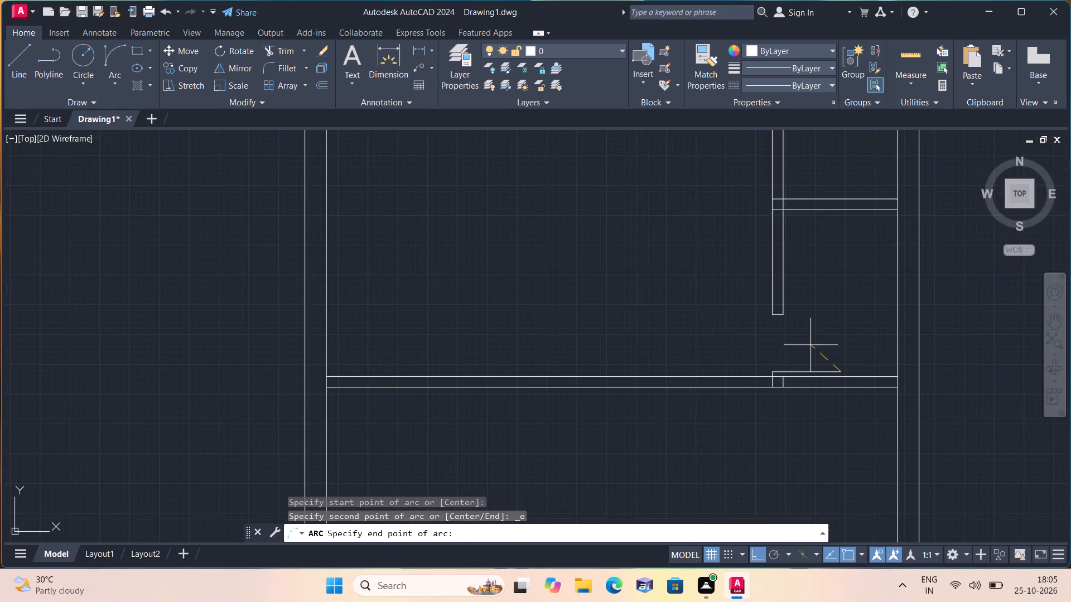
scroll(801, 337, up, 2)
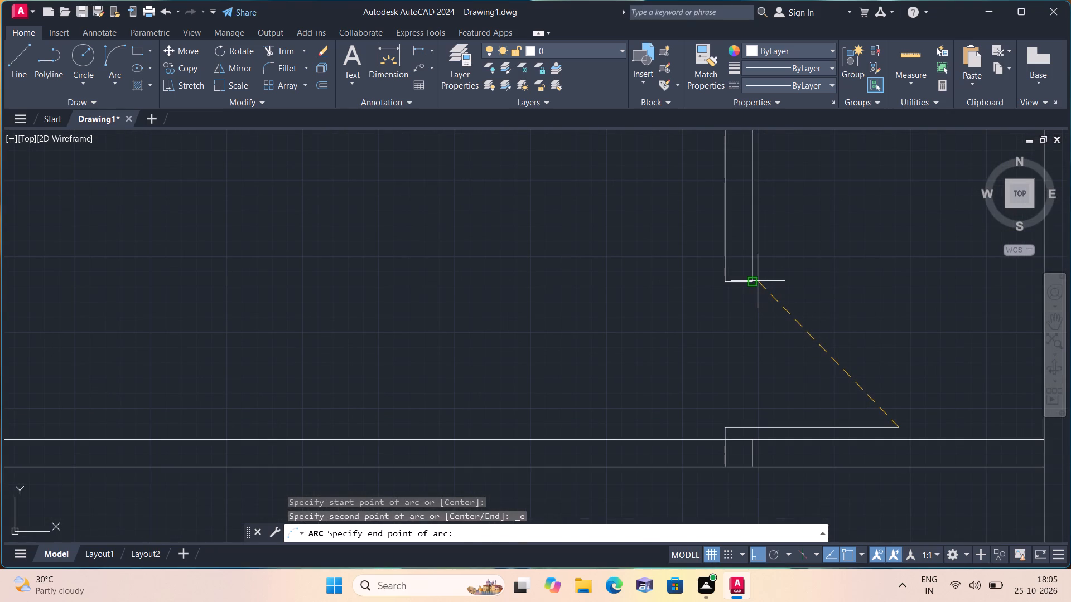
click(758, 281)
click(799, 267)
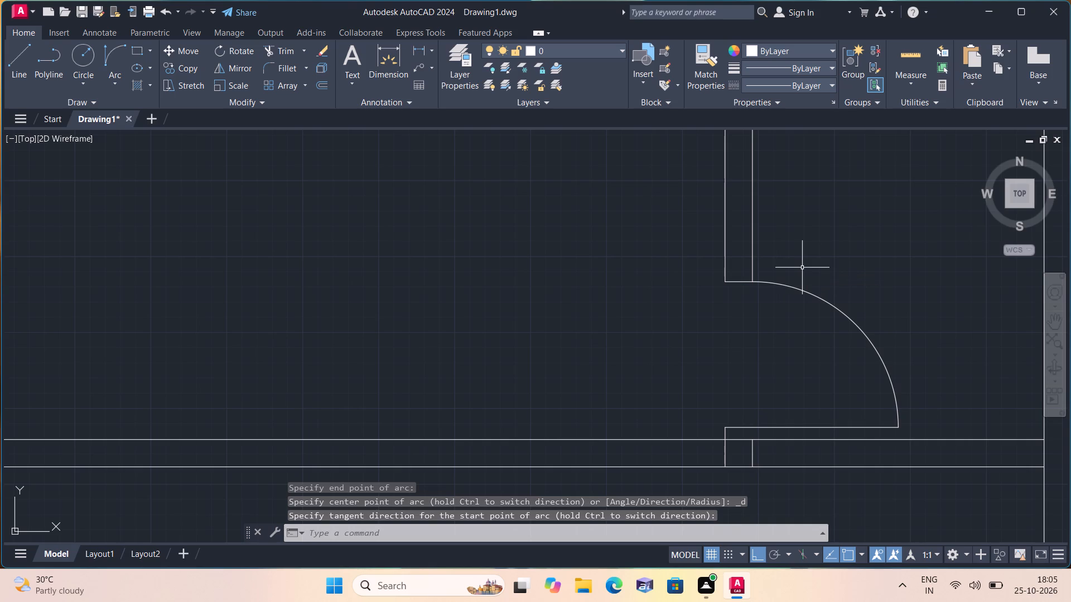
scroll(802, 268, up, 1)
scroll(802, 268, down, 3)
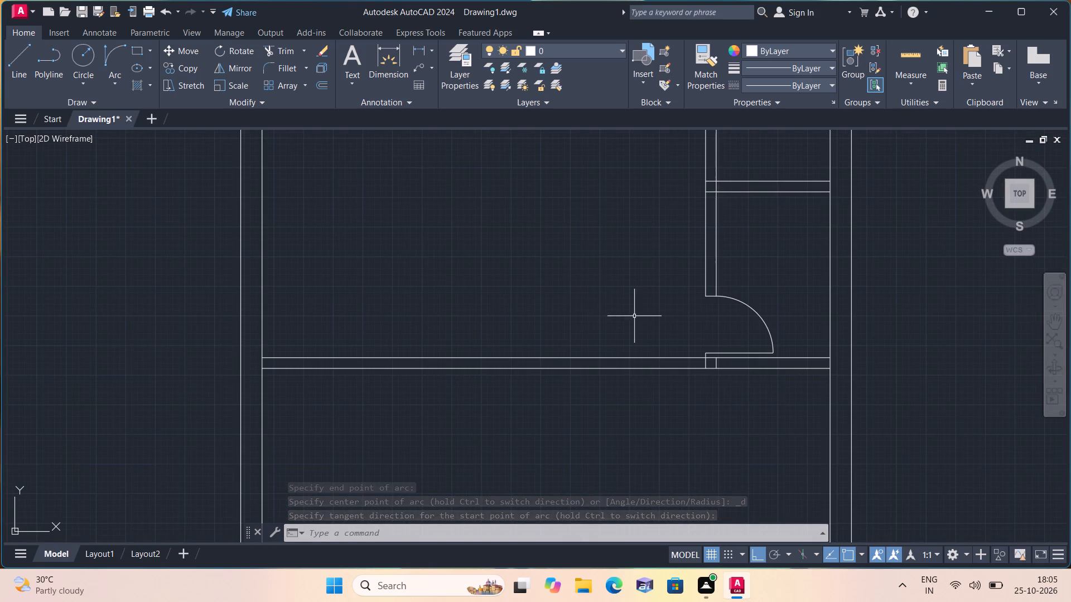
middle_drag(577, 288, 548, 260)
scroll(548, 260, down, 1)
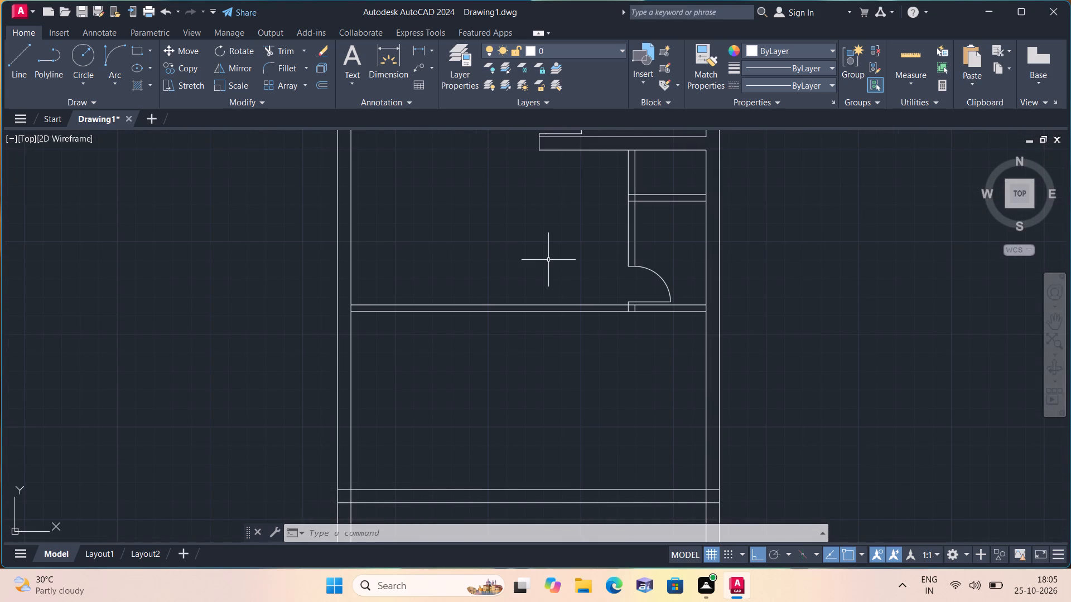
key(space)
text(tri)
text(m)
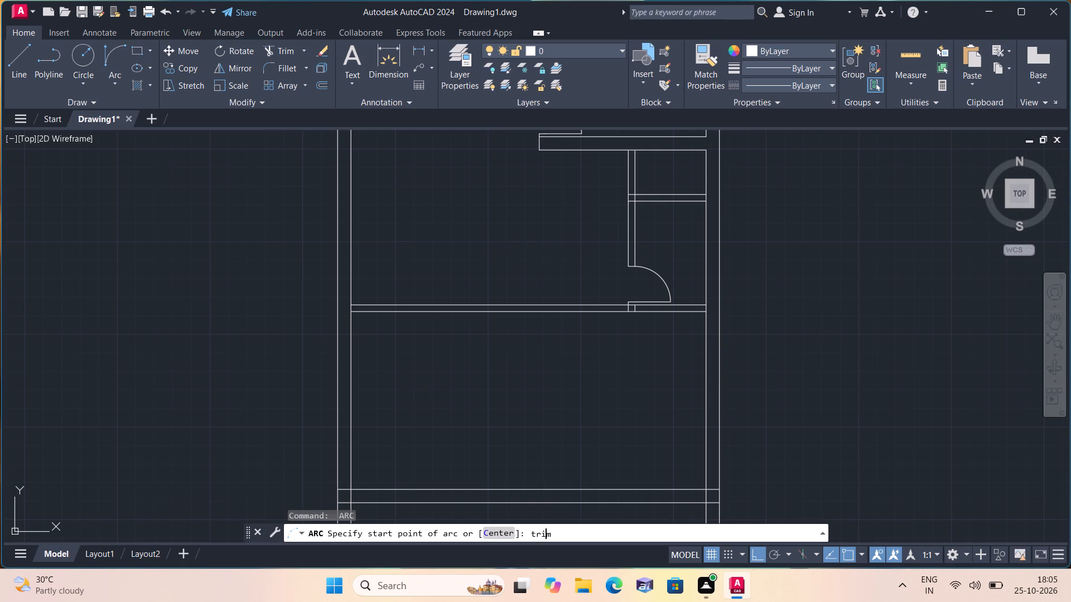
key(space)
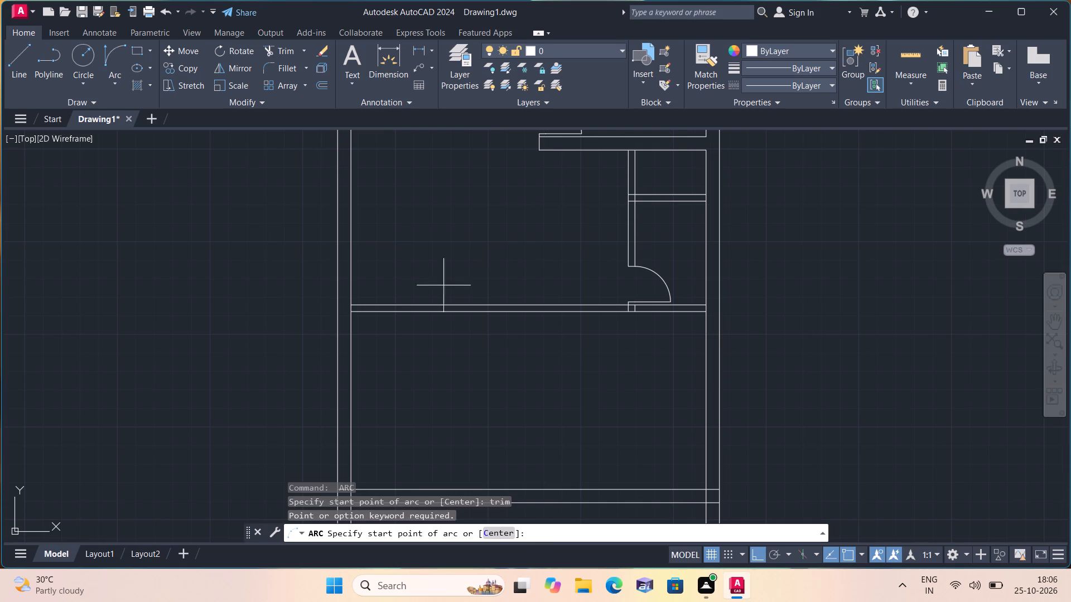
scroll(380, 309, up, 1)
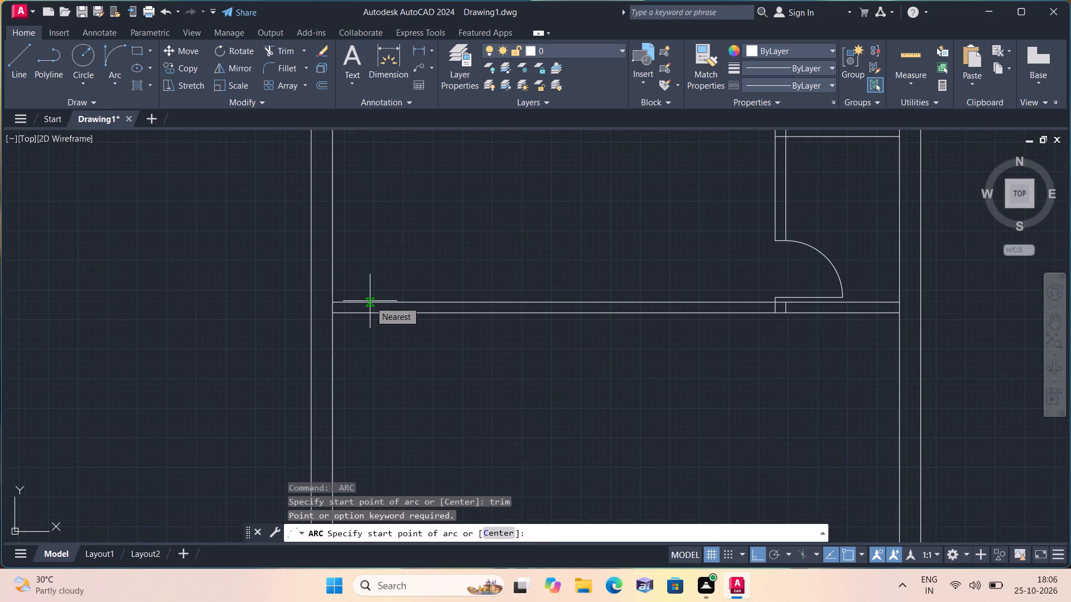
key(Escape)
Trim the left exterior wall's inner face where the upper-left room's lower wall and the lower horizontal partition meet it.
text(trim)
key(space)
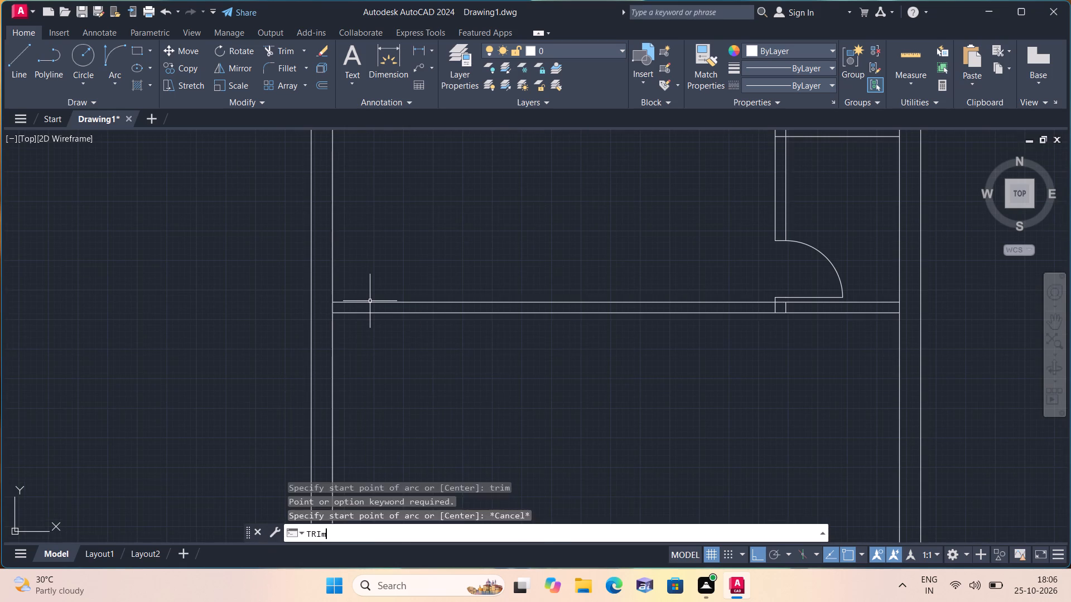
scroll(375, 287, down, 1)
scroll(437, 217, down, 1)
middle_drag(437, 217, 464, 345)
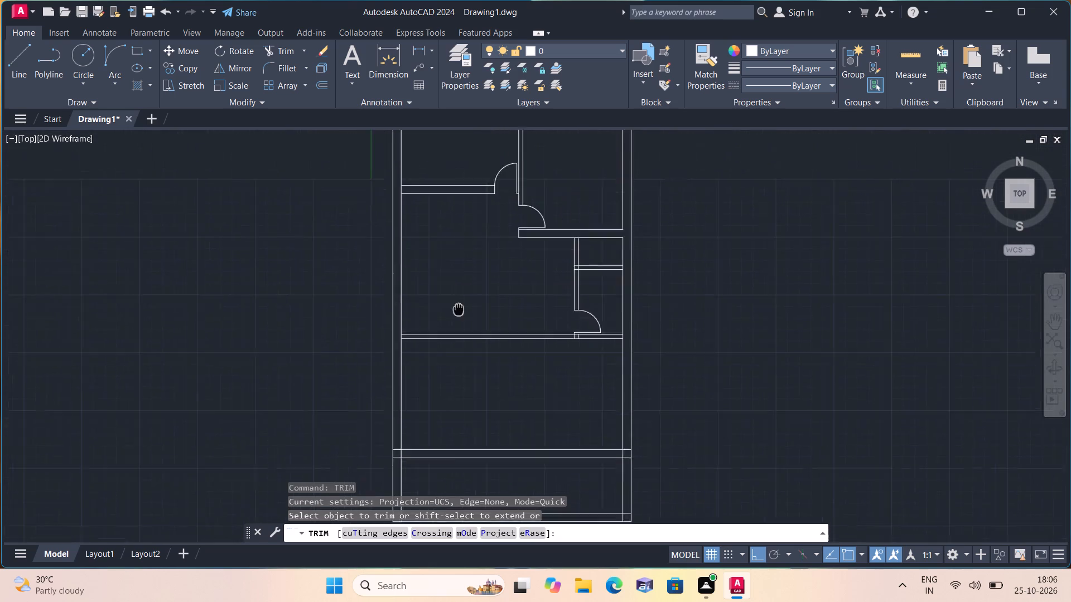
middle_drag(464, 345, 475, 390)
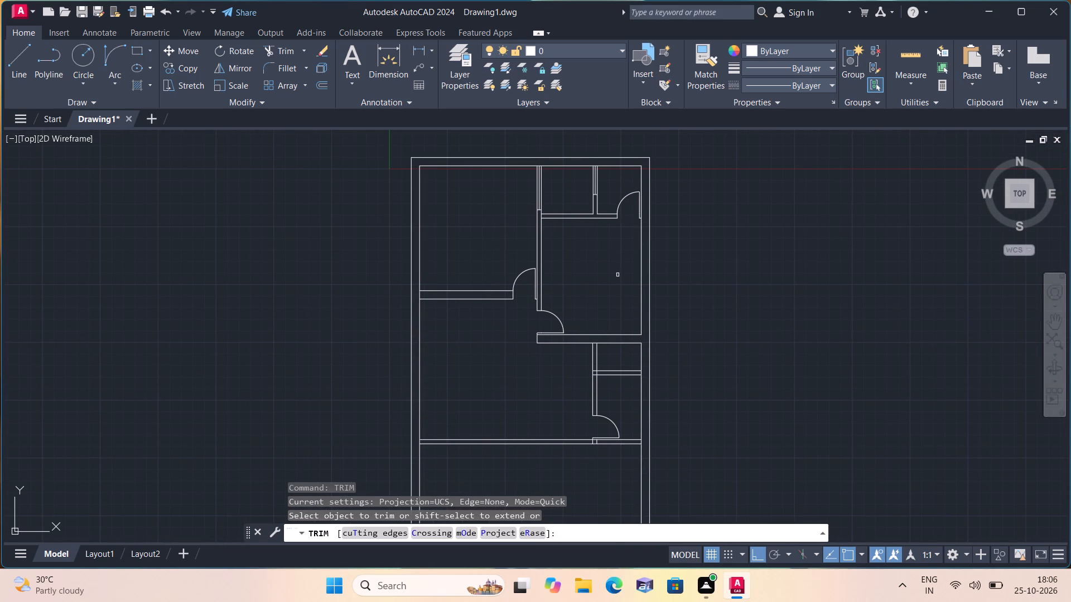
middle_drag(618, 273, 623, 177)
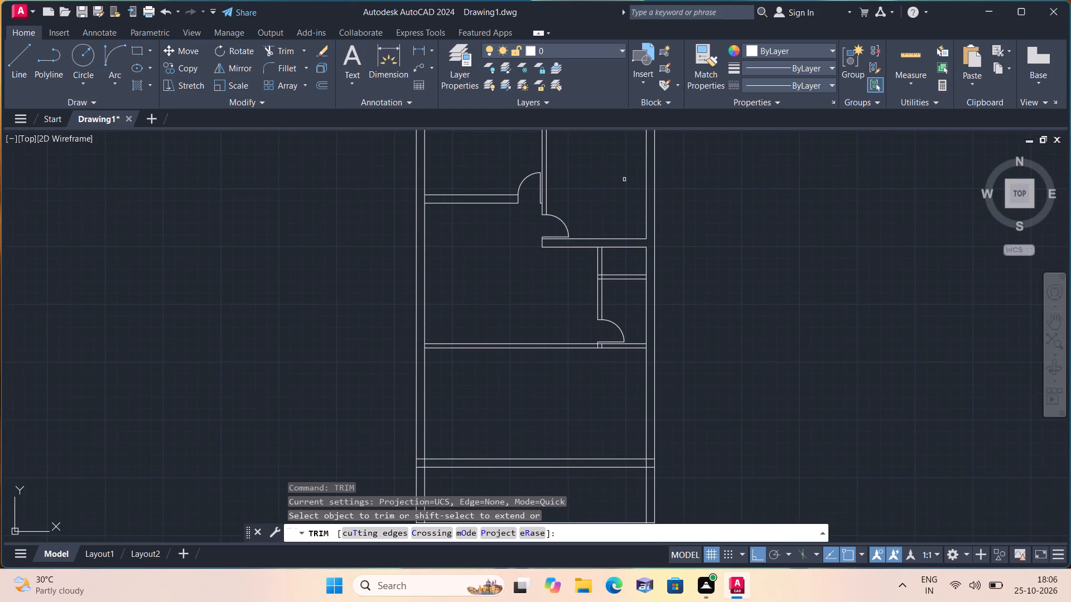
scroll(442, 196, up, 1)
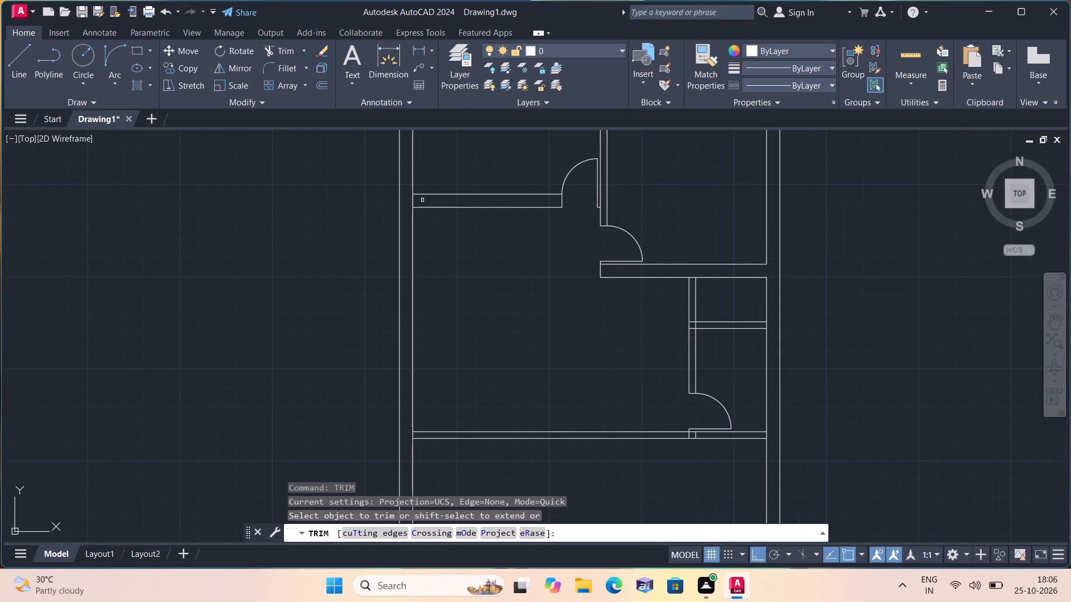
click(414, 201)
scroll(414, 201, down, 2)
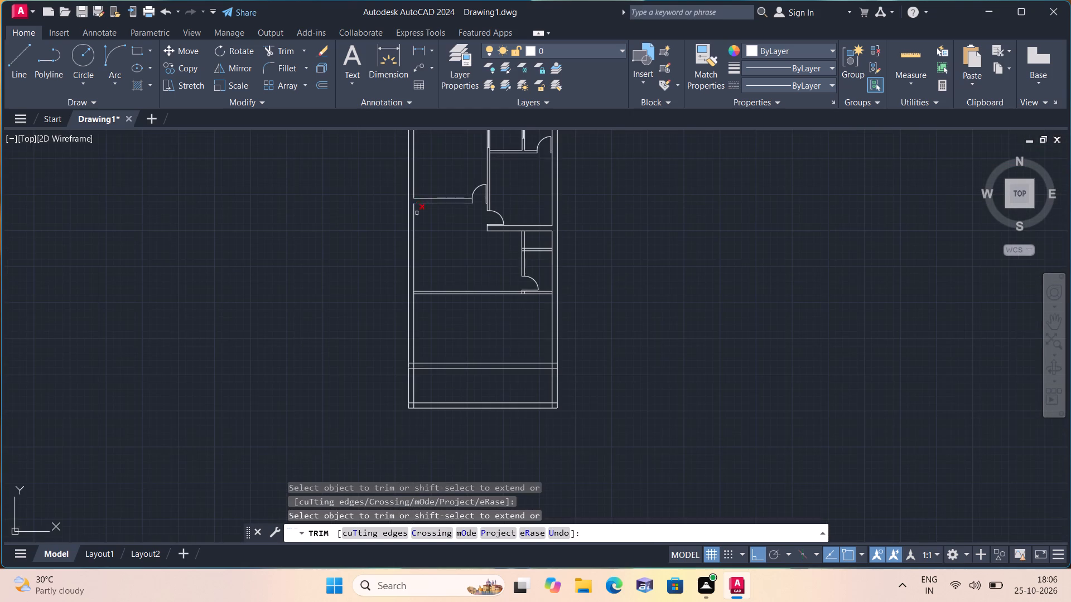
scroll(411, 301, up, 4)
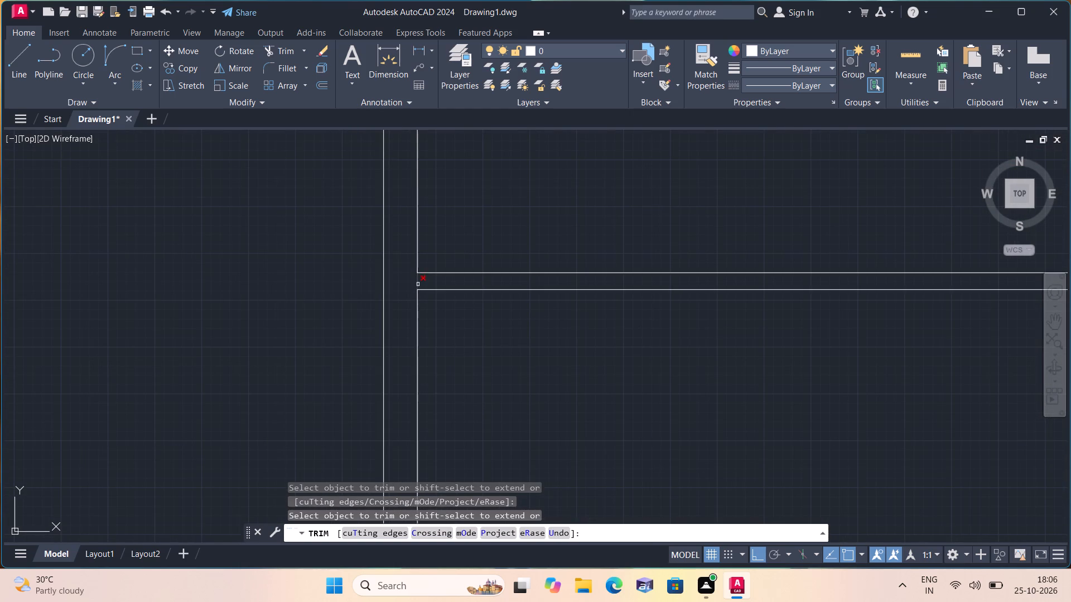
click(418, 283)
Trim overlapping lines where the left exterior wall meets the cross wall, plus the bottom wall's inner-line stub at the lower-left corner.
scroll(418, 283, down, 3)
scroll(412, 417, up, 1)
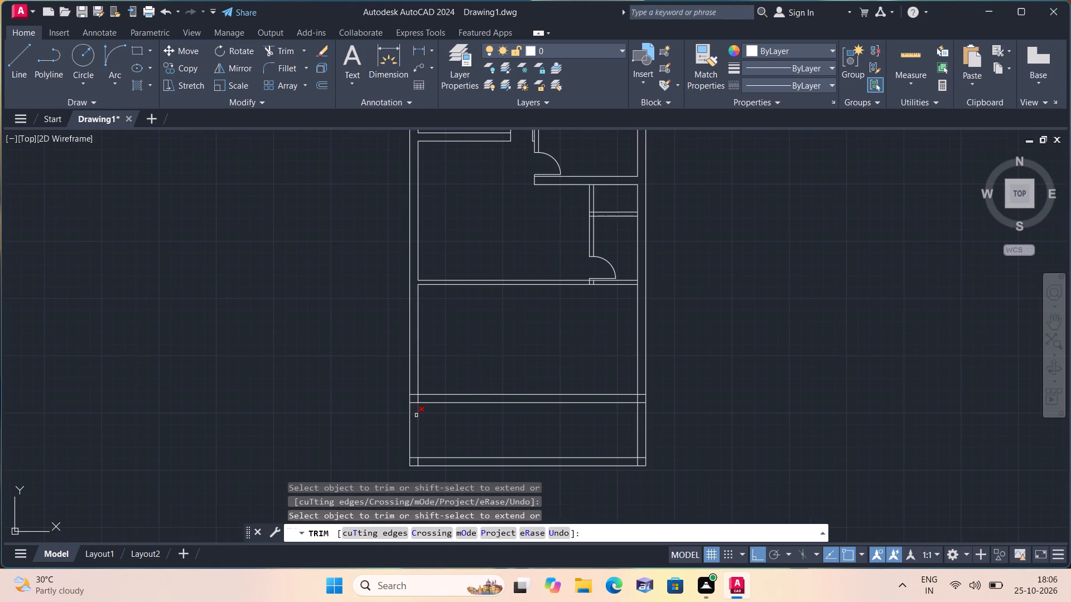
scroll(406, 386, up, 1)
click(411, 367)
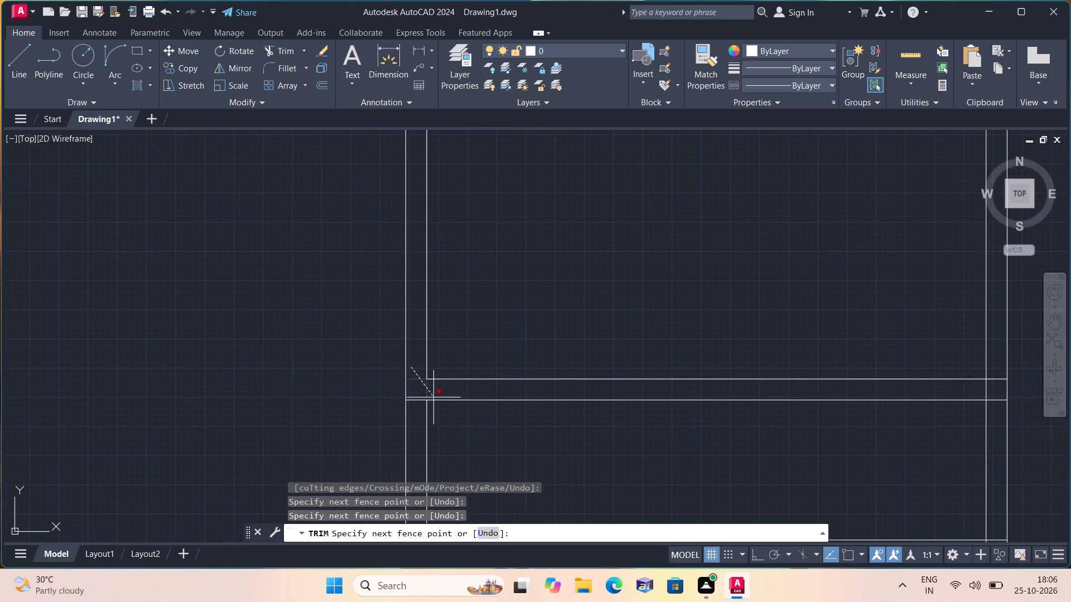
click(433, 394)
middle_drag(433, 390, 380, 303)
scroll(404, 358, down, 1)
scroll(381, 304, down, 1)
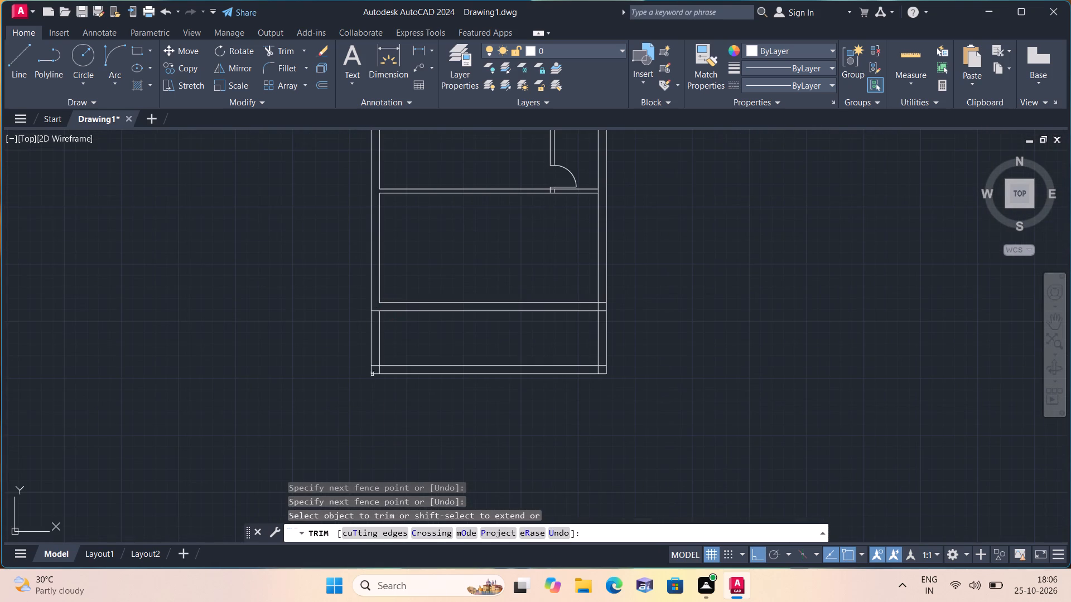
scroll(370, 386, up, 2)
click(383, 328)
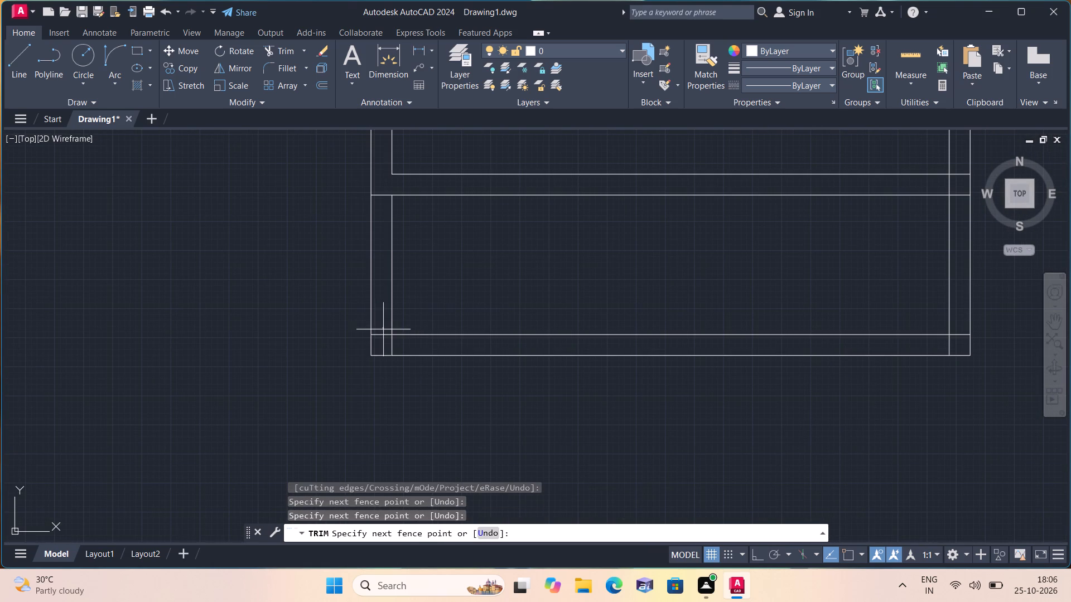
click(384, 337)
scroll(384, 337, down, 2)
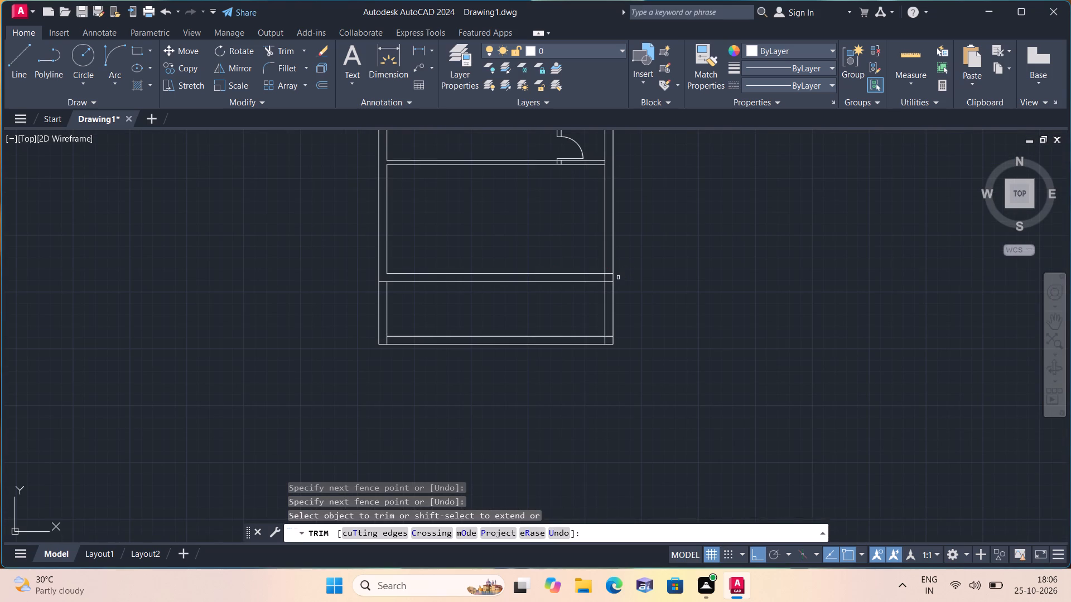
Trim the two vertical partition line stubs inside the lower horizontal partition beneath the small room's door.
middle_drag(621, 173, 633, 307)
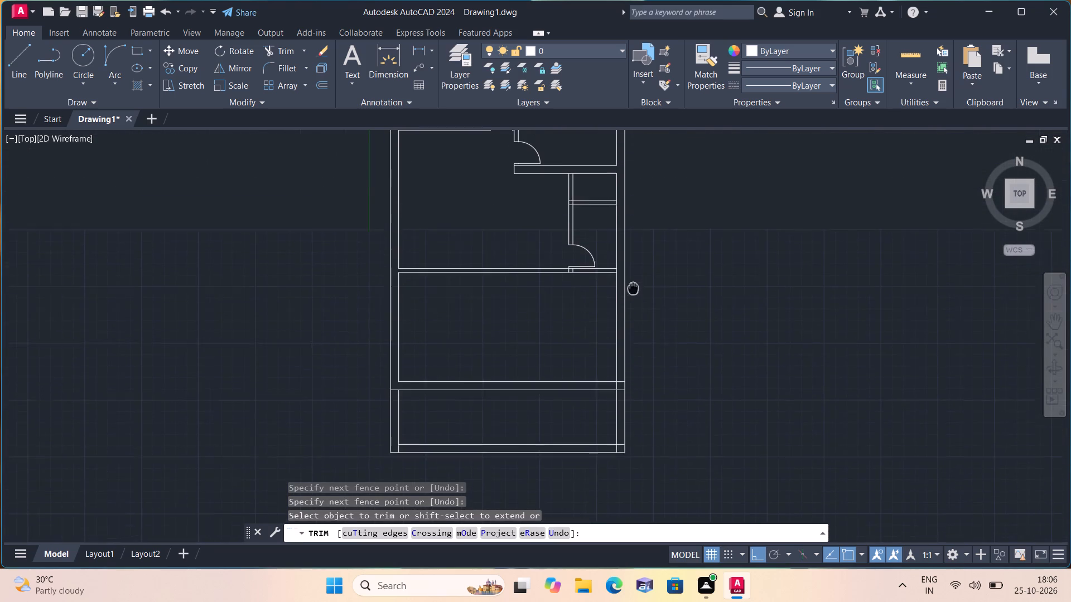
middle_drag(633, 307, 633, 315)
scroll(559, 295, up, 4)
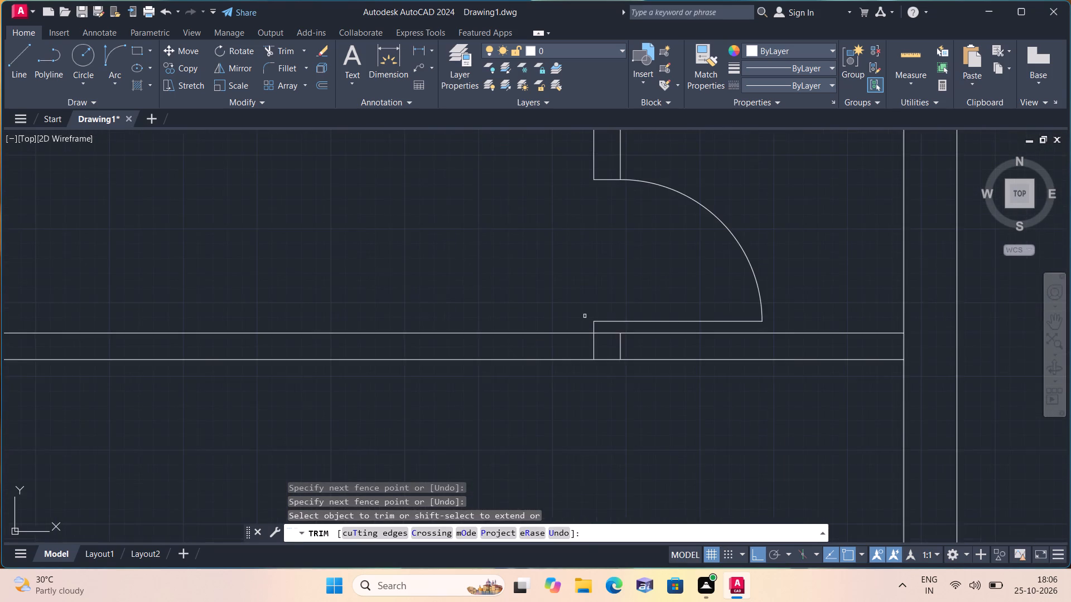
scroll(585, 316, up, 1)
click(577, 357)
click(667, 358)
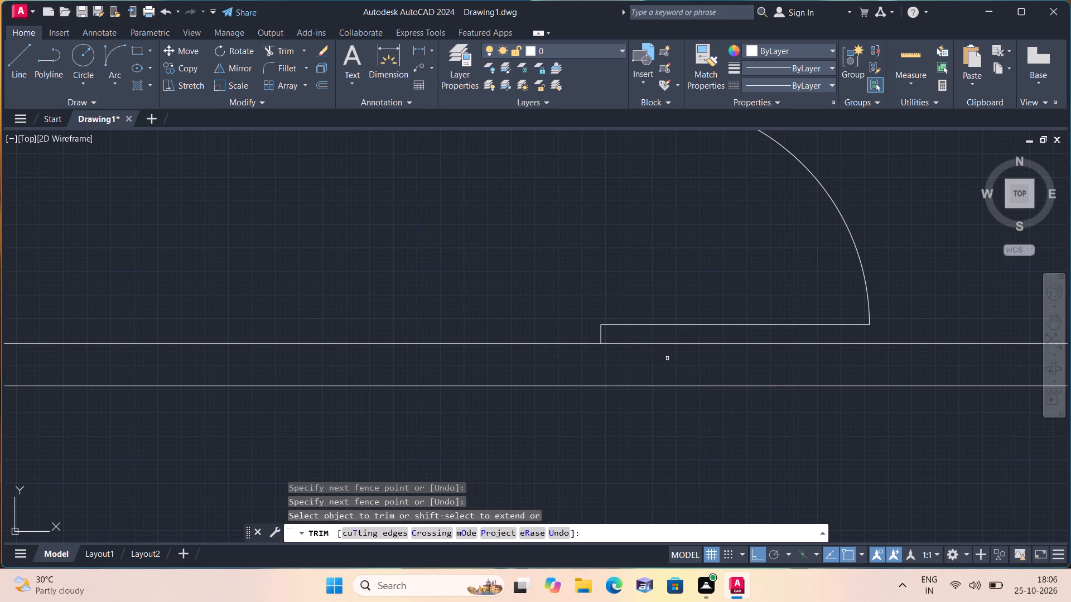
Trim the overlapping lines where the small room's vertical partition meets the thick wall above and the short horizontal partition.
middle_drag(666, 358, 539, 323)
scroll(666, 358, down, 1)
scroll(566, 344, down, 2)
scroll(620, 337, down, 1)
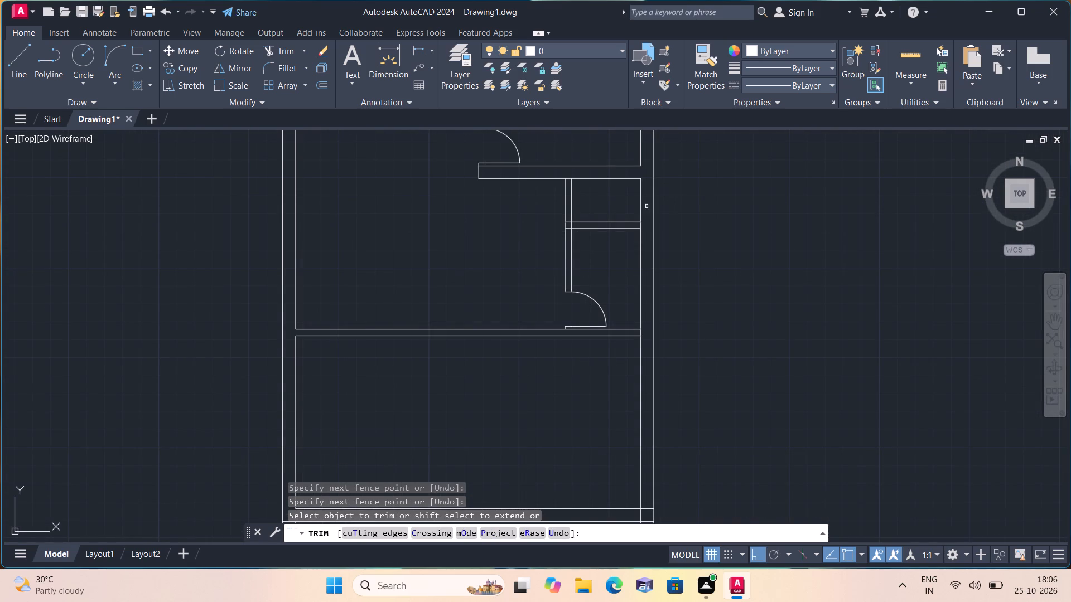
scroll(563, 185, up, 2)
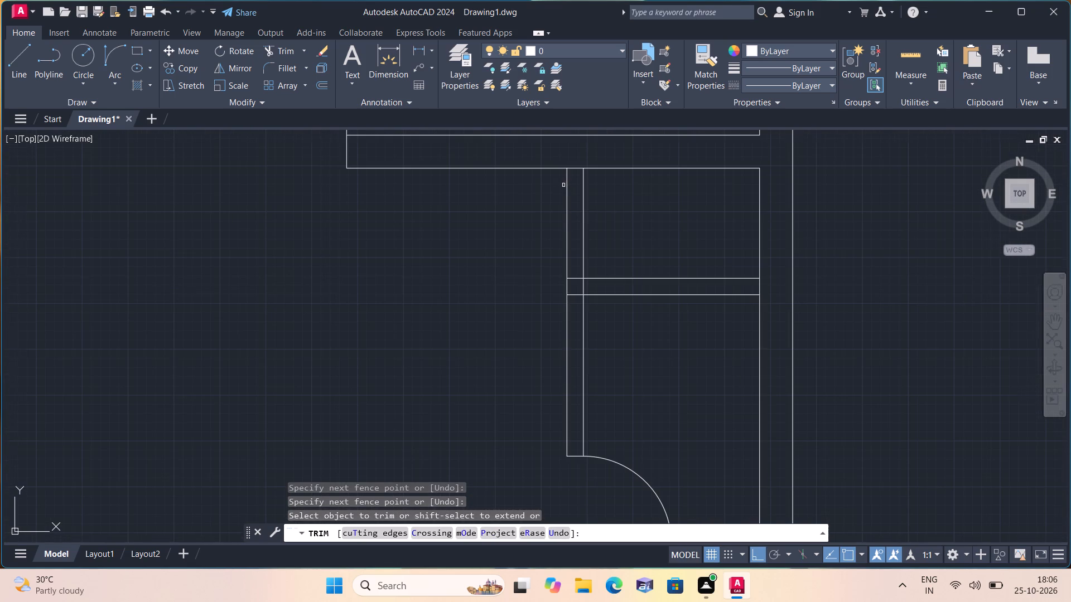
click(575, 166)
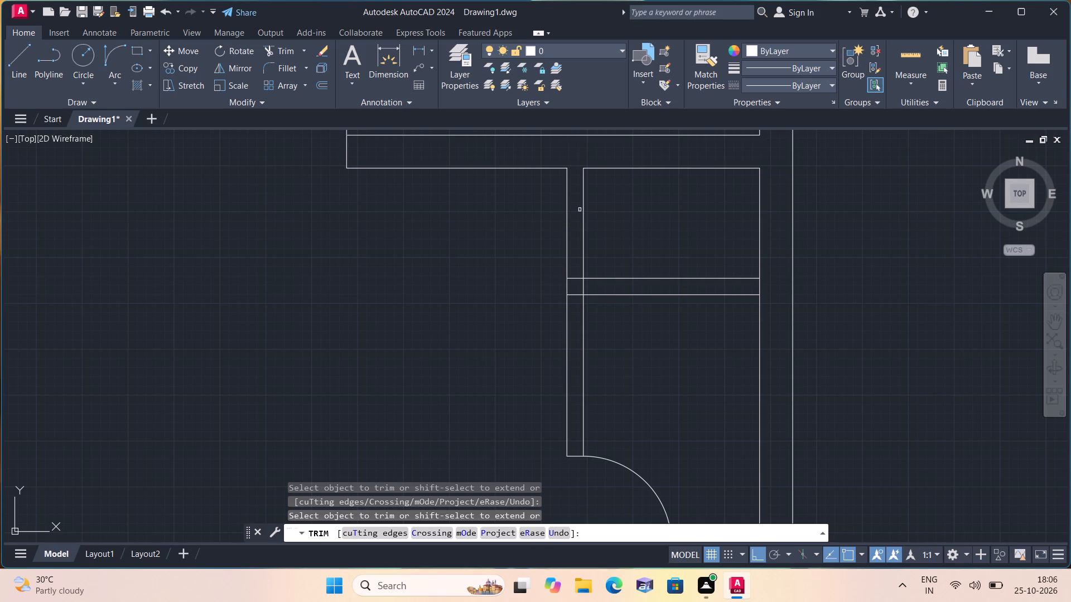
click(572, 276)
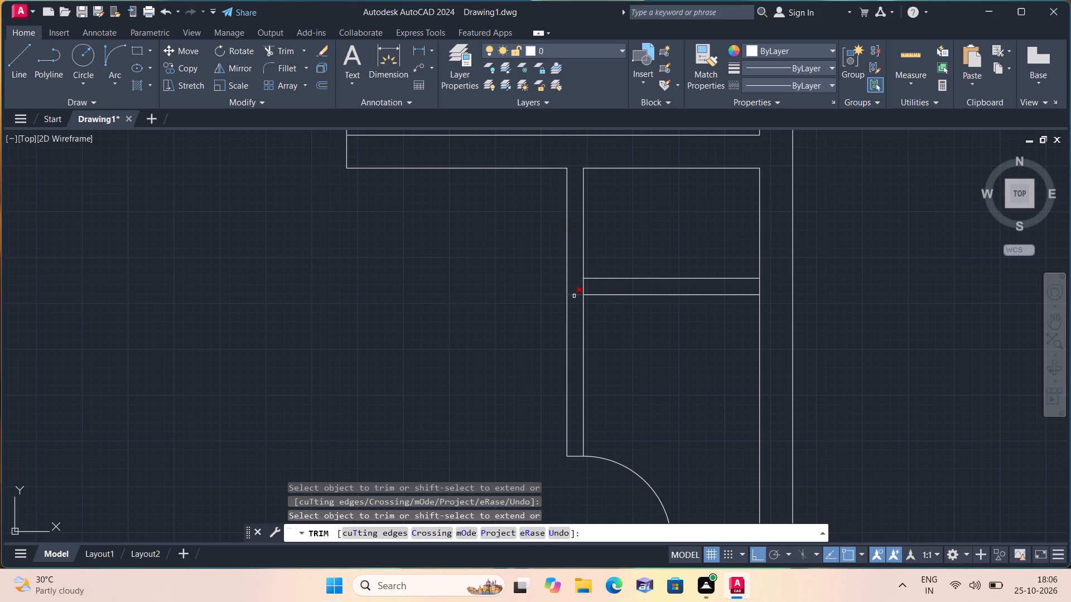
click(574, 296)
click(583, 290)
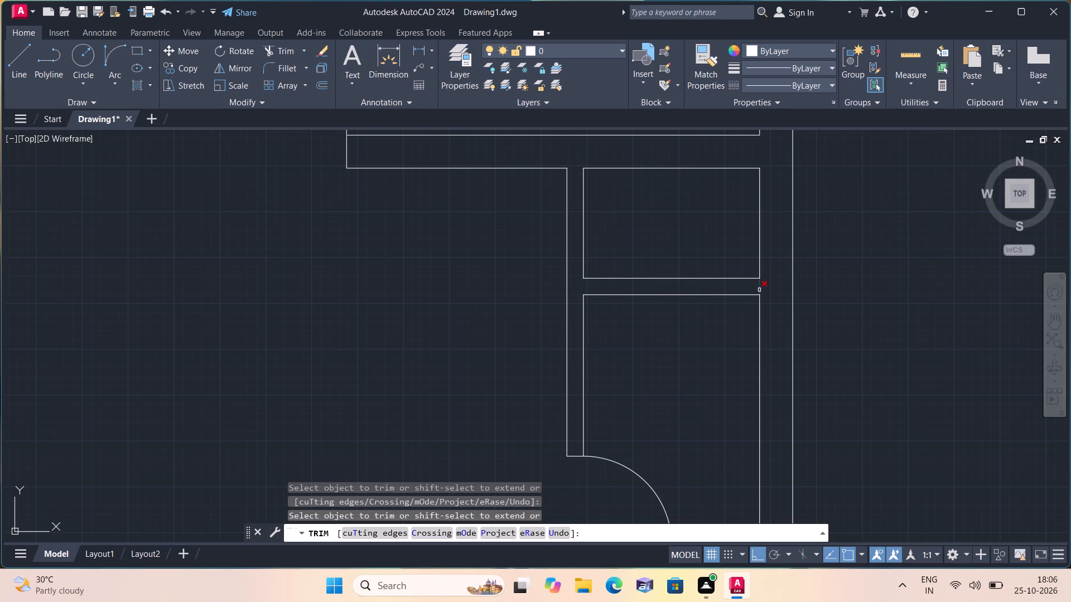
Trim the right exterior wall's inner face where the short horizontal partition and the lower horizontal partition meet it.
click(759, 290)
scroll(756, 288, down, 1)
middle_drag(756, 288, 705, 192)
scroll(705, 193, down, 1)
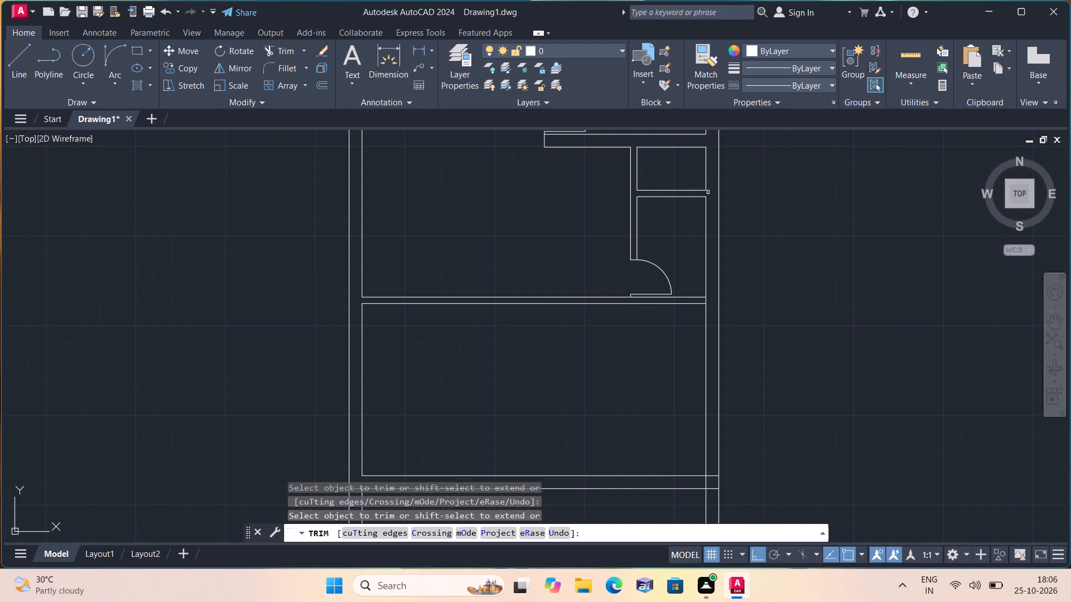
scroll(708, 302, up, 1)
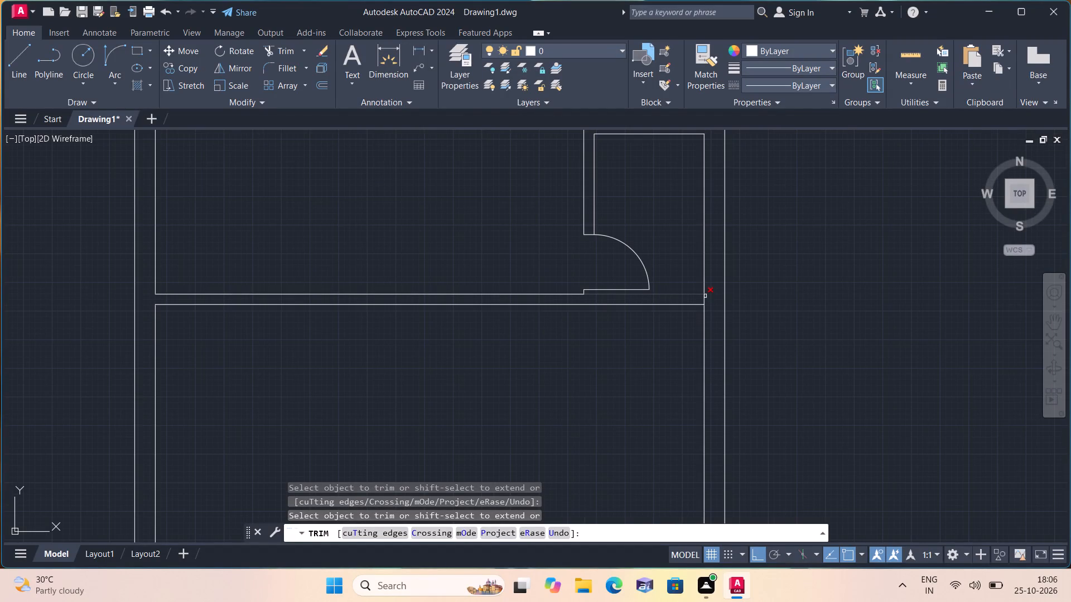
click(705, 299)
Trim overlapping lines where the right exterior wall meets the cross wall, plus the bottom wall's inner-line stub at the lower-right corner.
middle_drag(706, 300, 681, 222)
scroll(705, 299, down, 2)
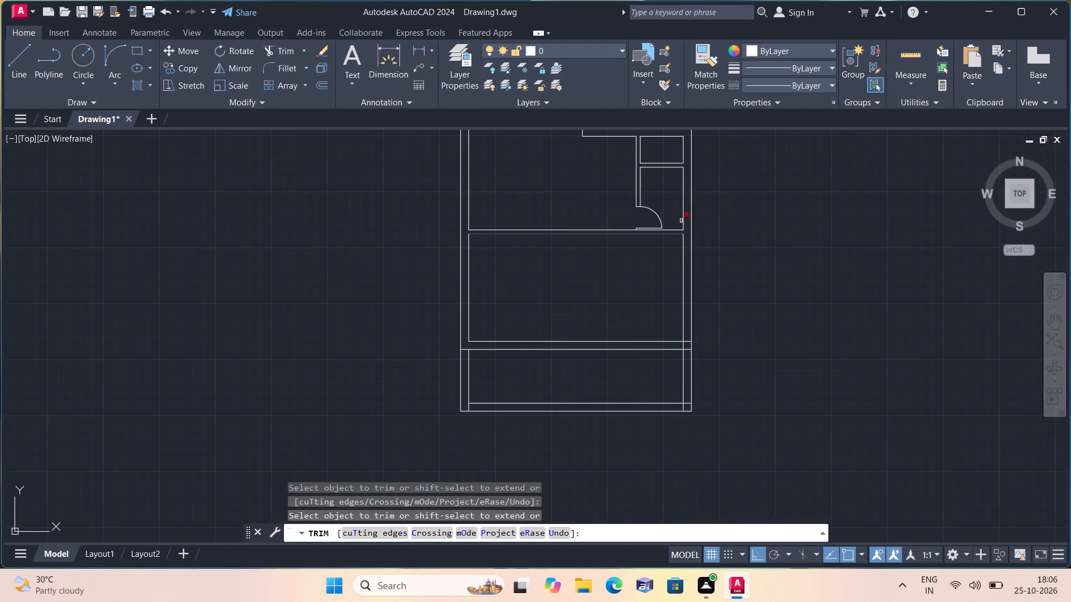
scroll(684, 349, up, 1)
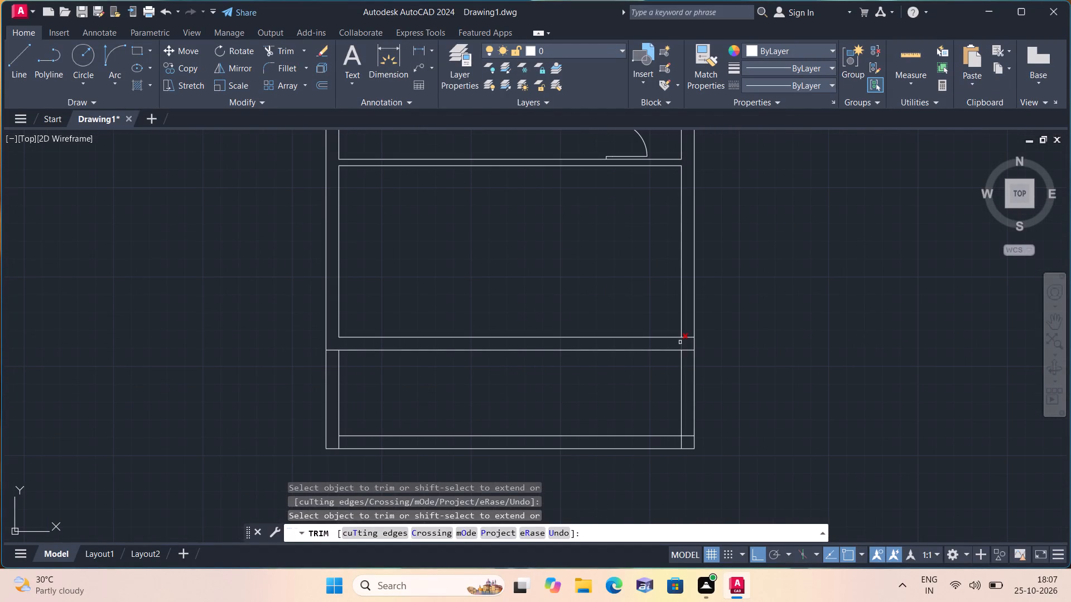
click(682, 344)
click(686, 338)
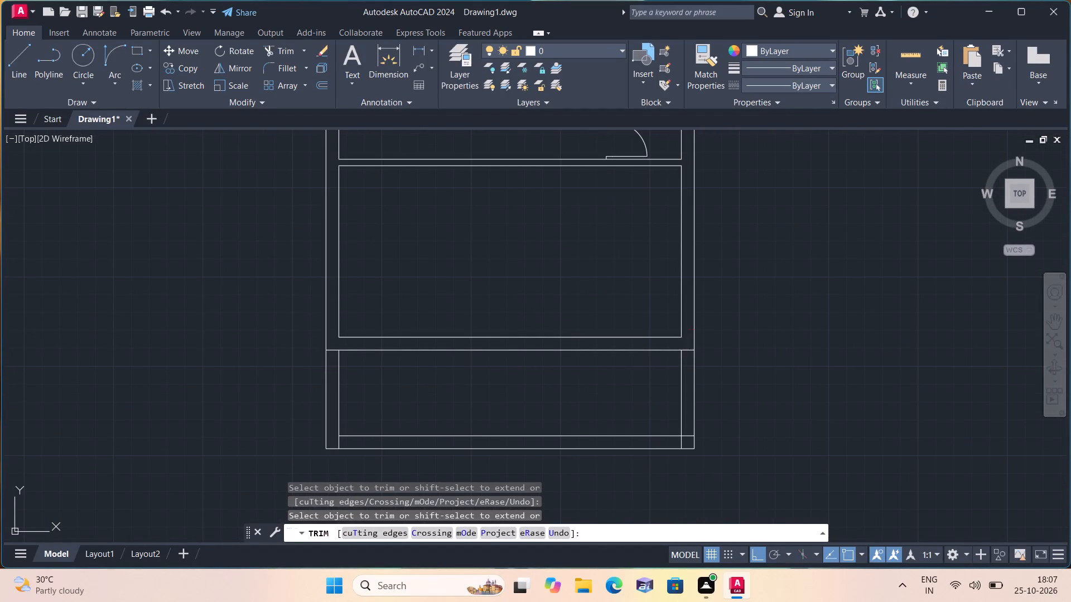
click(687, 347)
click(688, 351)
middle_drag(685, 349, 684, 348)
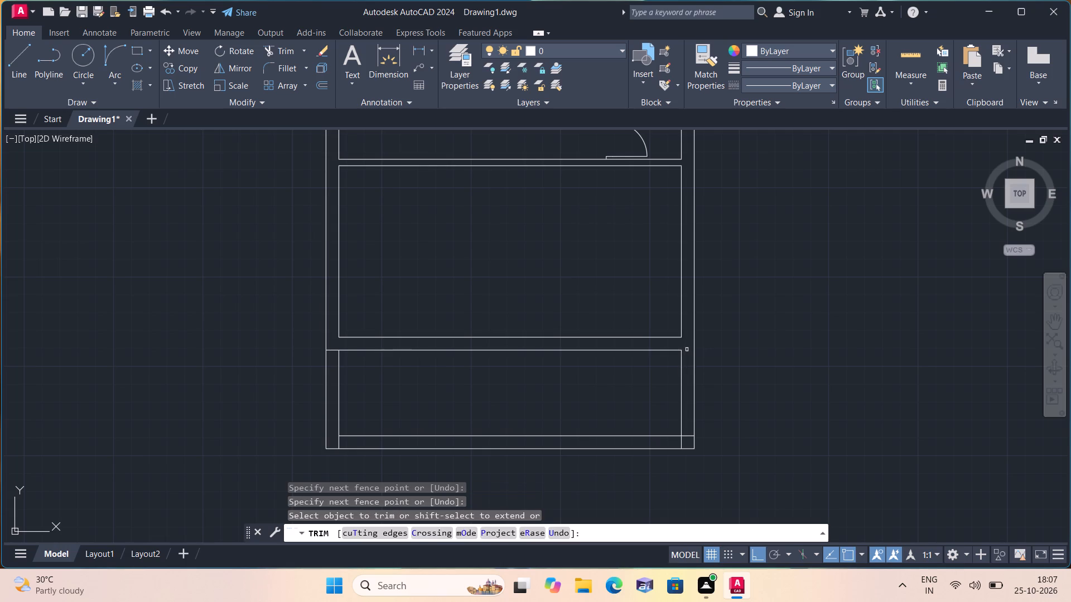
middle_drag(684, 348, 669, 256)
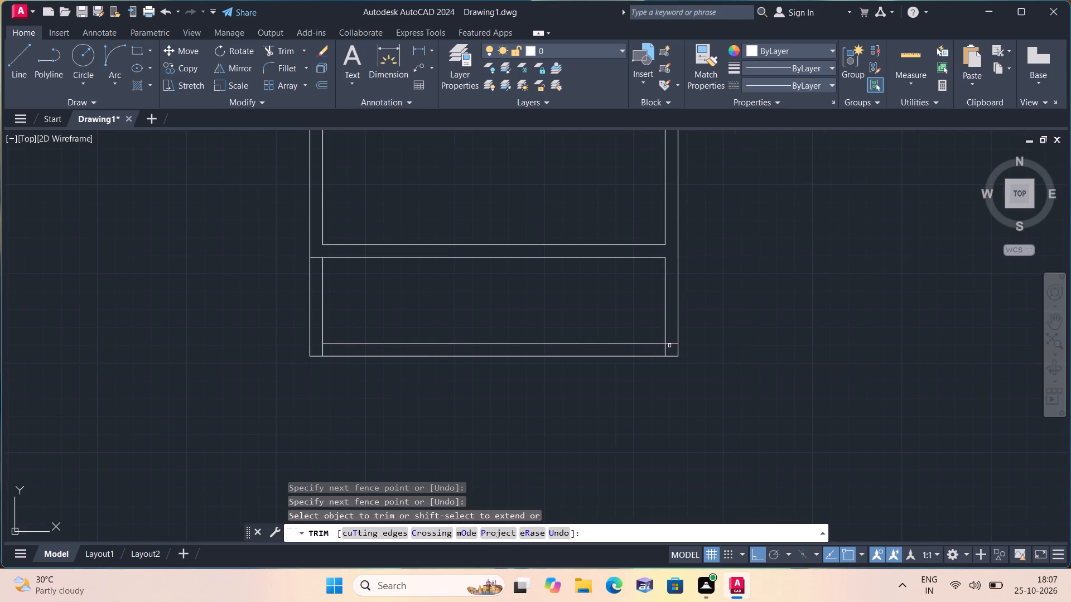
click(670, 342)
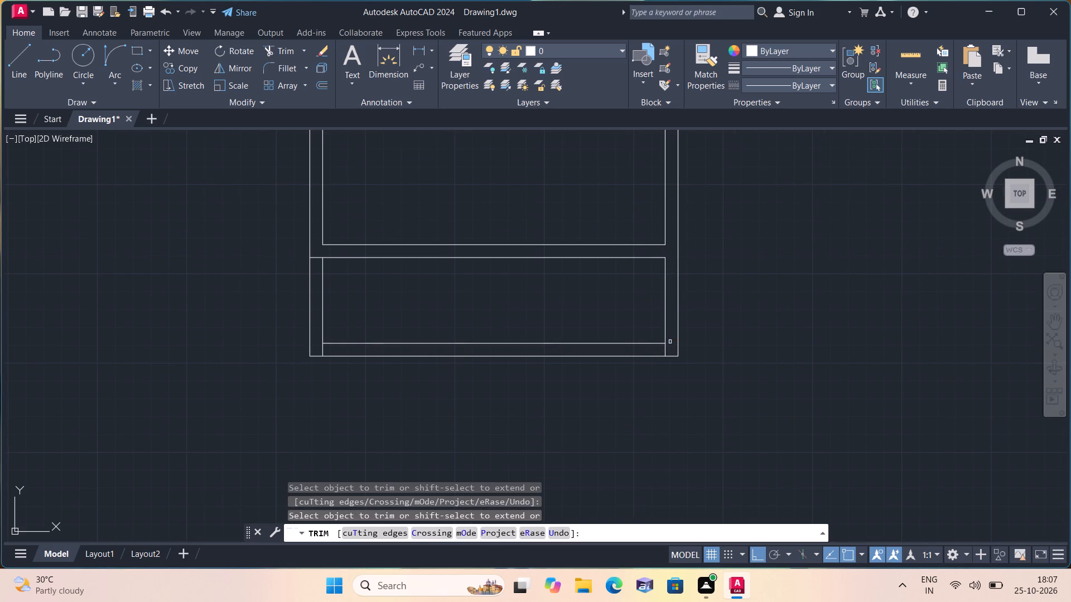
scroll(703, 325, down, 3)
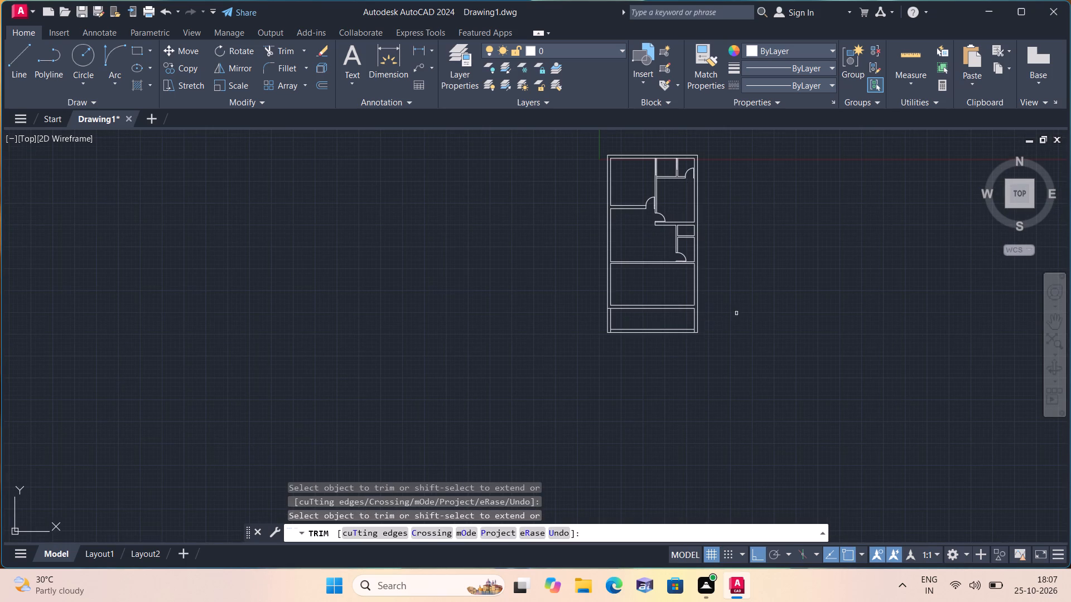
key(space)
Offset the left wall's inner face 8' into the room between the lower horizontal partition and the cross wall.
text(off)
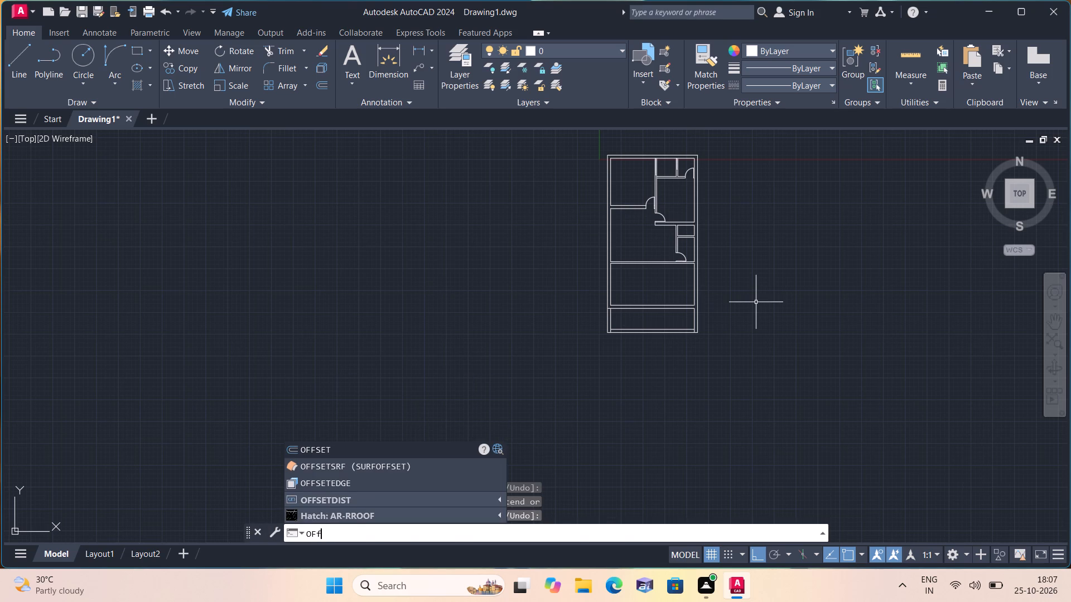
key(space)
text(8')
key(space)
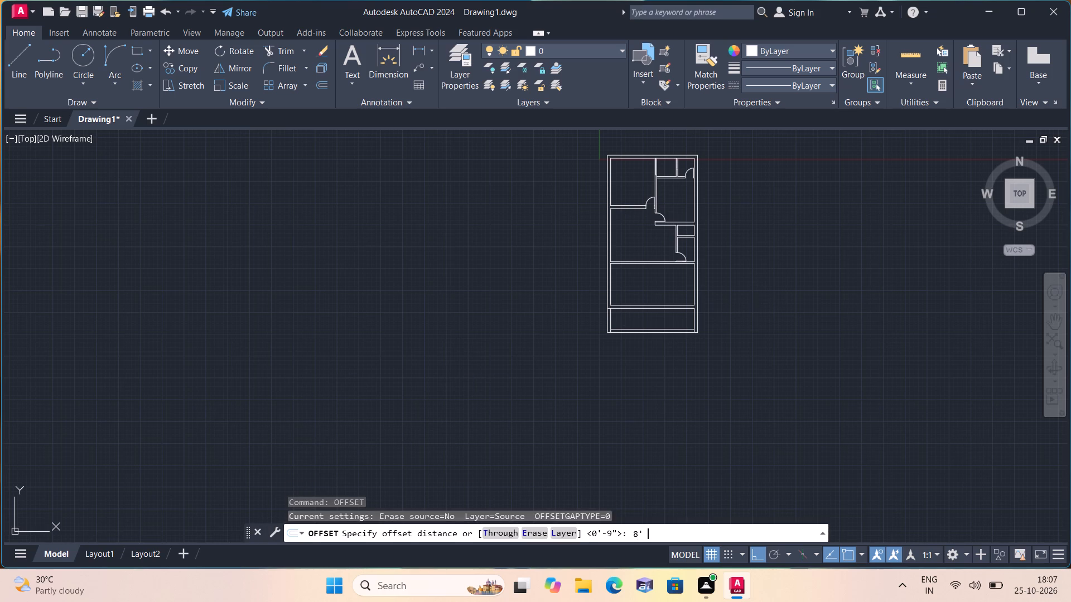
scroll(630, 259, up, 2)
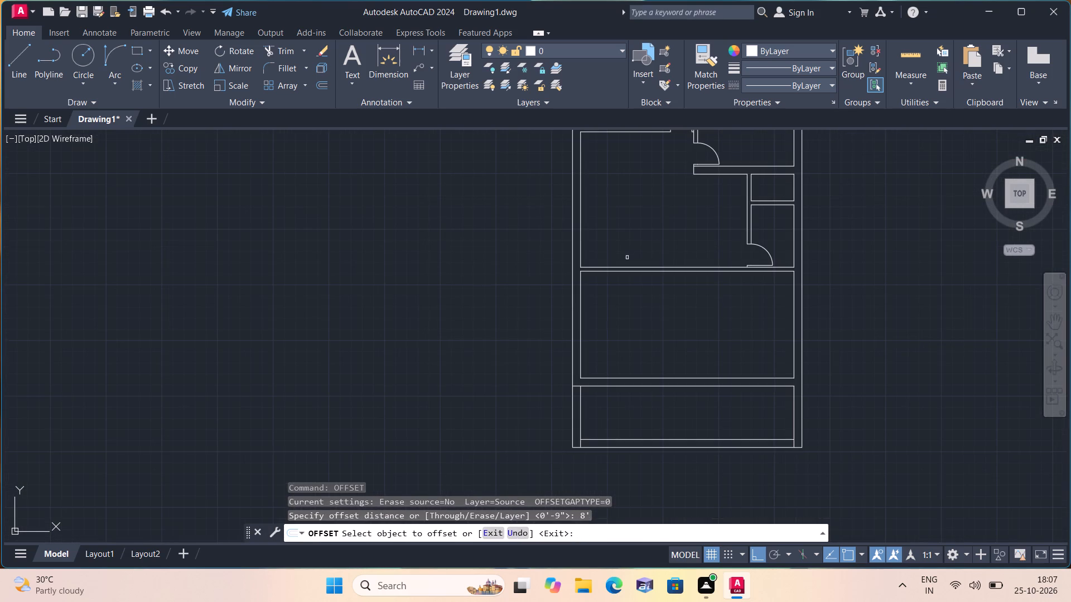
click(583, 299)
click(581, 292)
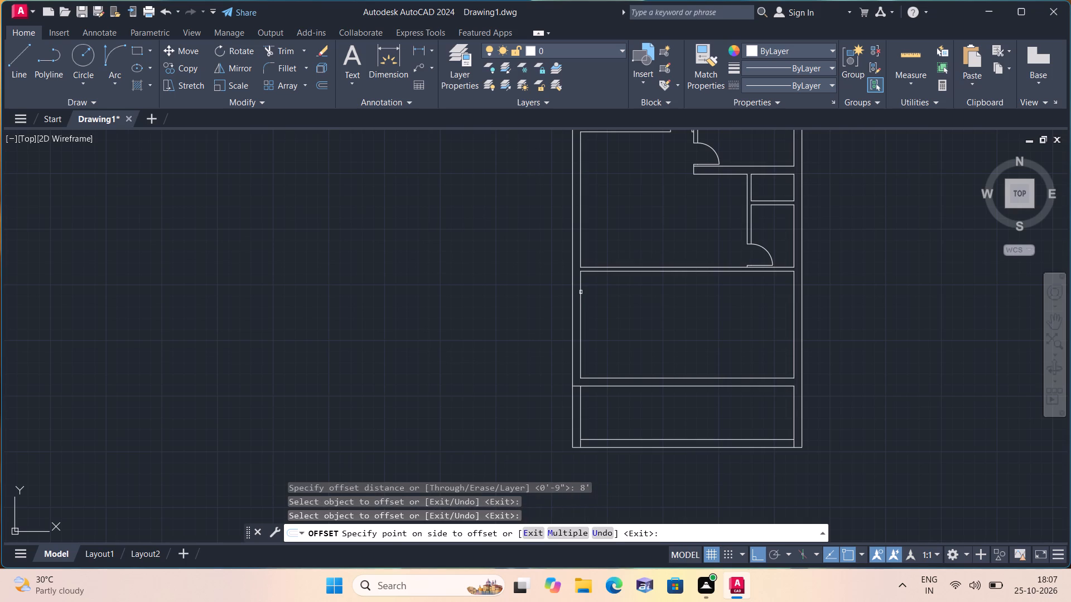
click(621, 292)
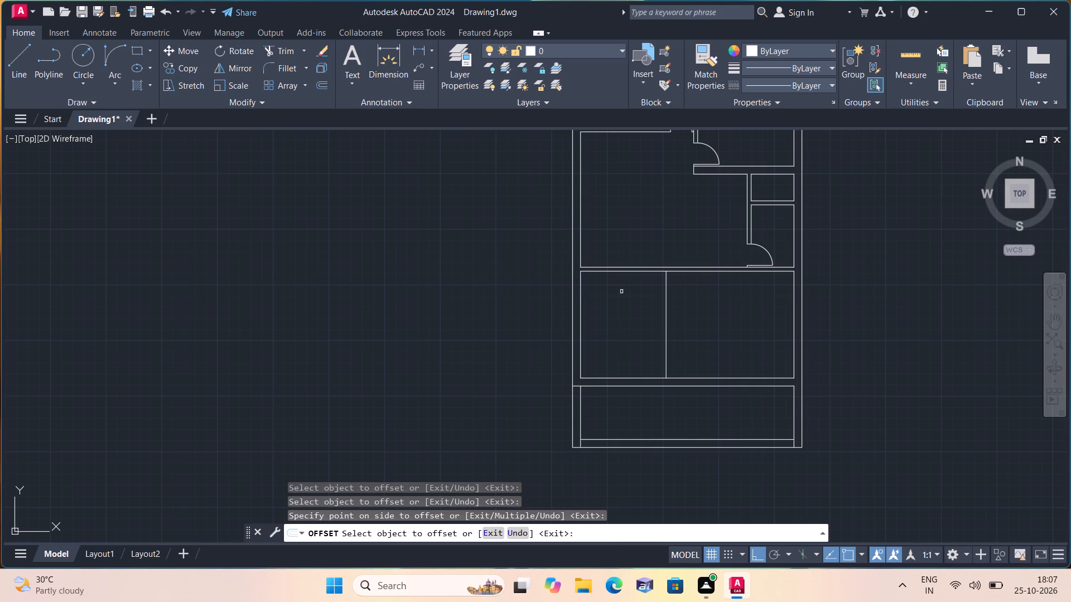
key(space)
Offset the new vertical partition line 4.5" to the right to form the partition's second face.
key(space)
text(4.5")
key(space)
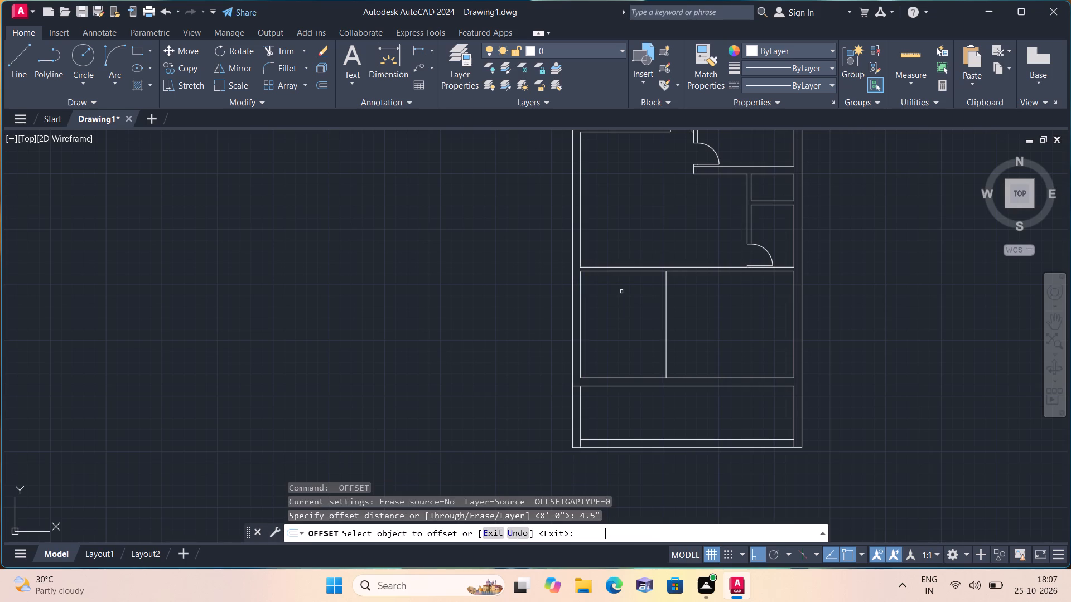
scroll(669, 307, up, 1)
click(662, 298)
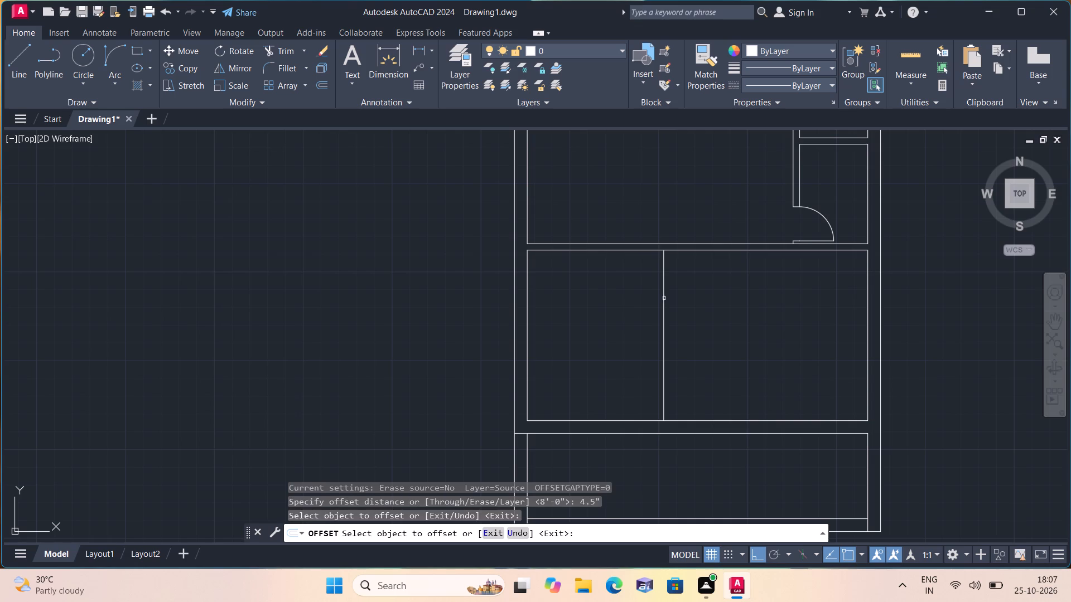
click(664, 296)
click(716, 303)
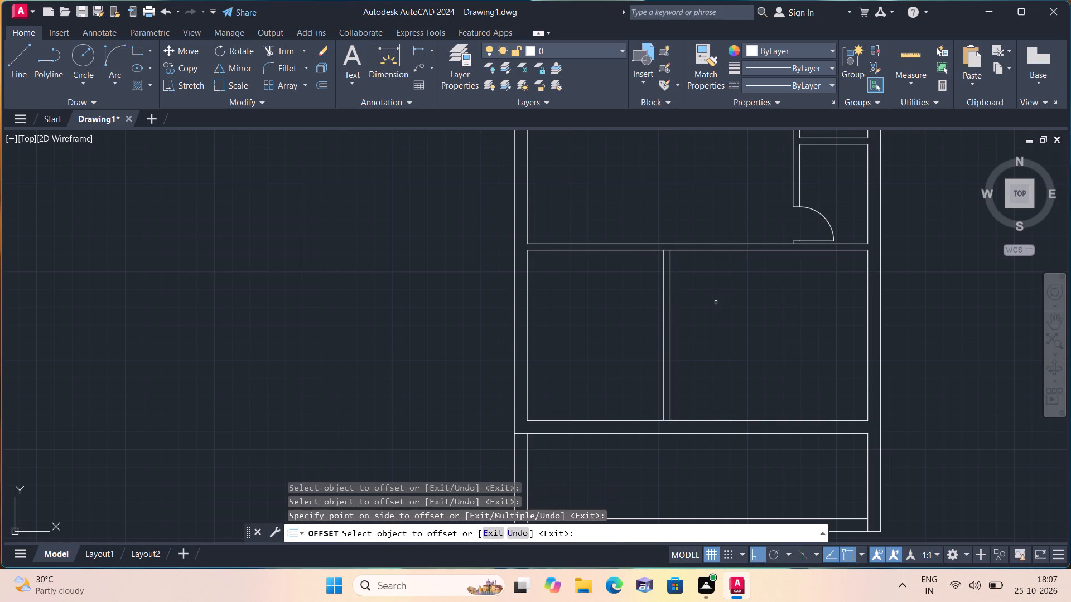
middle_drag(716, 303, 553, 304)
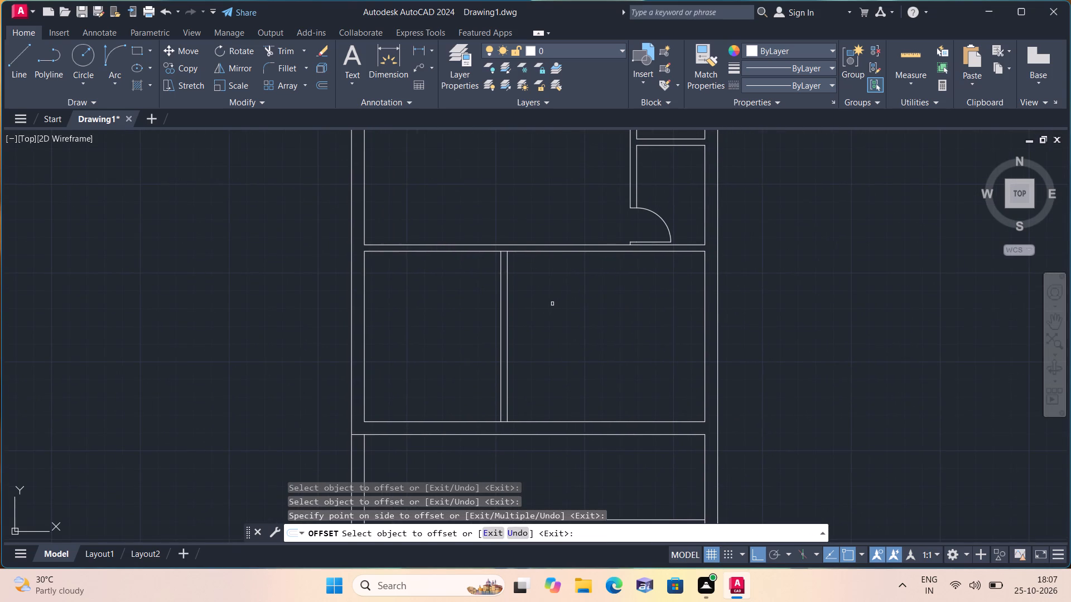
key(space)
Extend the new partition's right face down to the cross wall's lower line and up to the horizontal partition's upper line.
text(exte)
key(space)
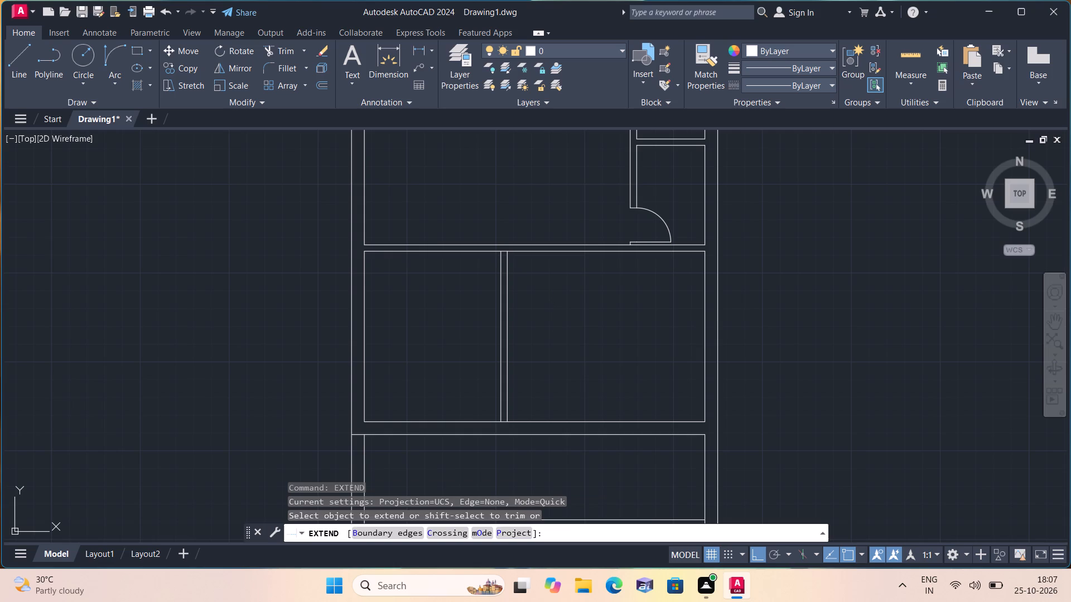
click(506, 412)
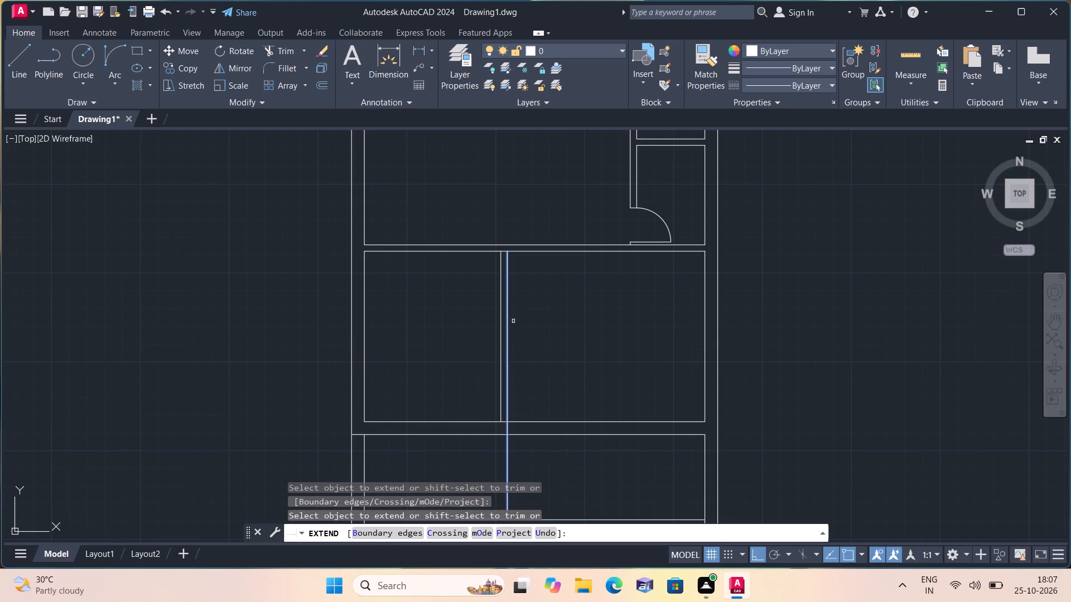
click(509, 259)
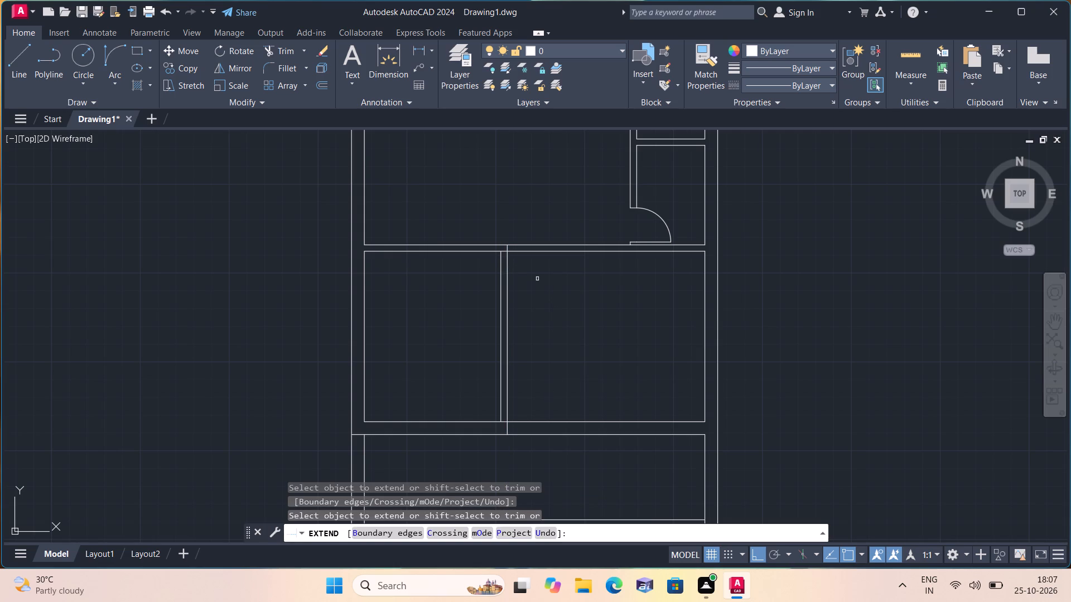
key(space)
Trim the cross wall's upper line and the horizontal partition's lower line between the new vertical partition's two faces.
text(trim)
key(space)
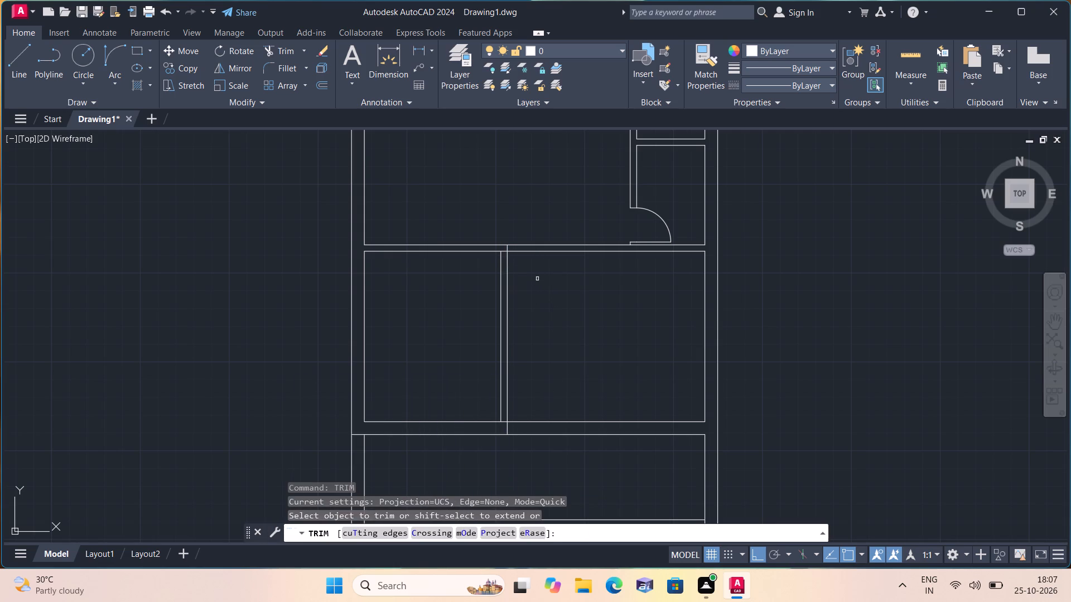
scroll(479, 428, up, 2)
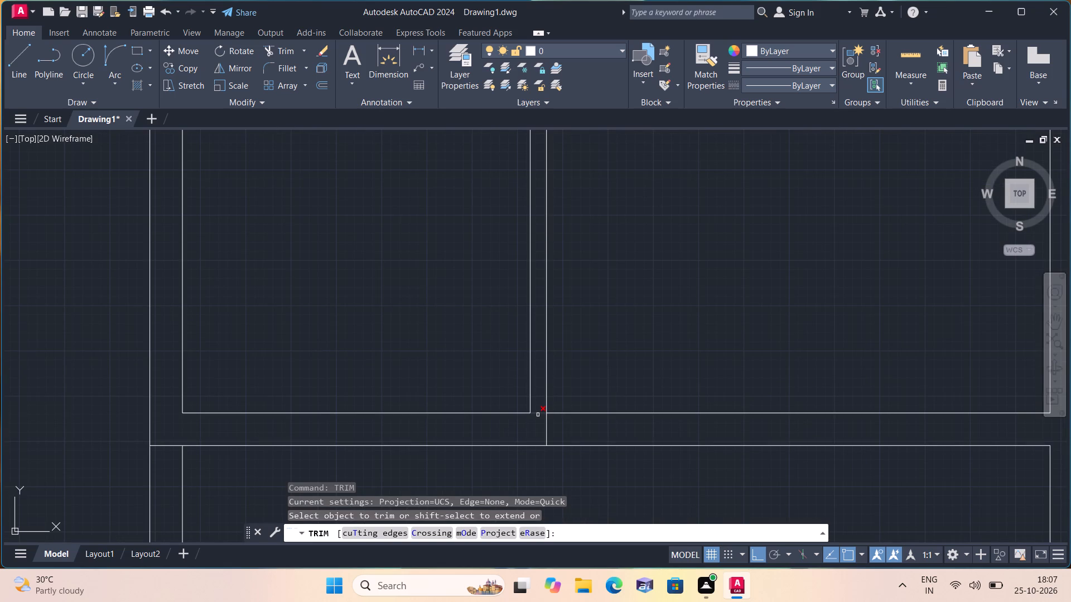
click(538, 415)
scroll(538, 391, down, 3)
scroll(542, 269, up, 3)
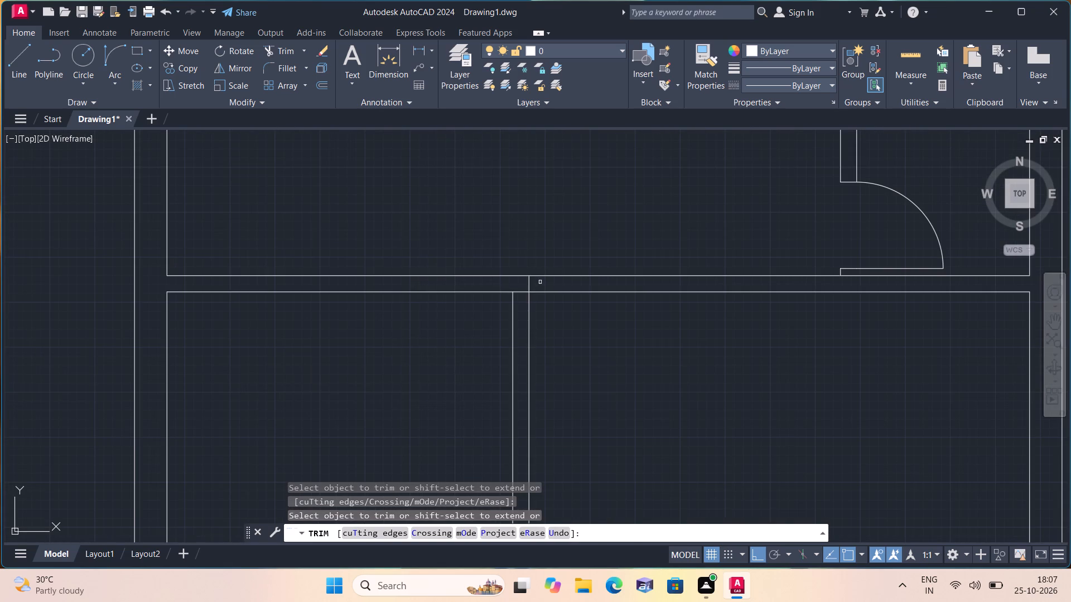
click(520, 293)
scroll(520, 293, down, 1)
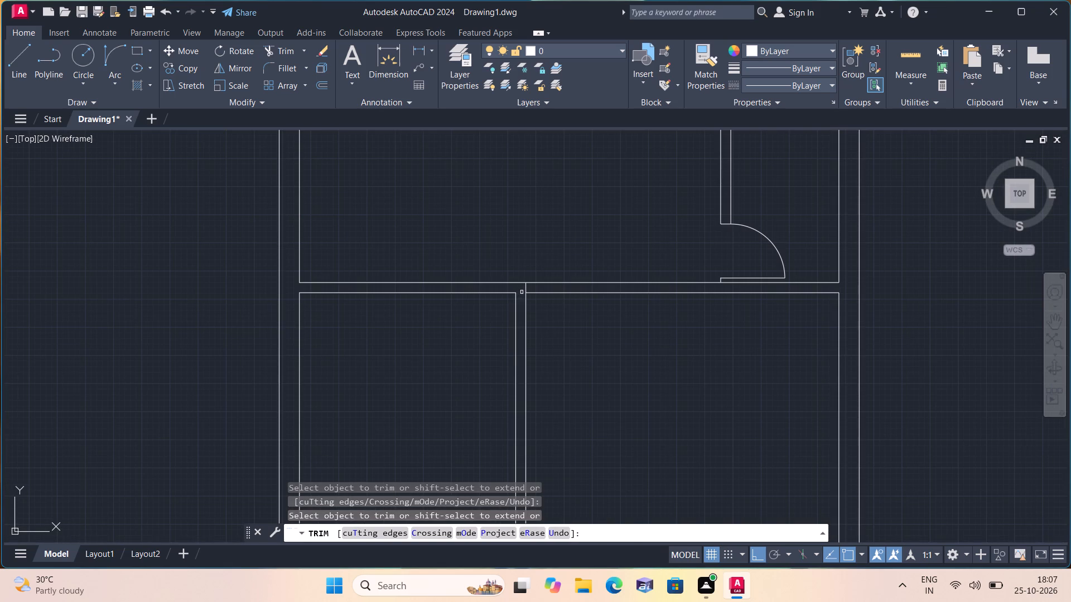
key(space)
Draw a 2" door jamb on the horizontal partition beside the new vertical partition, with a 2' door-leaf line running down from it.
text(l)
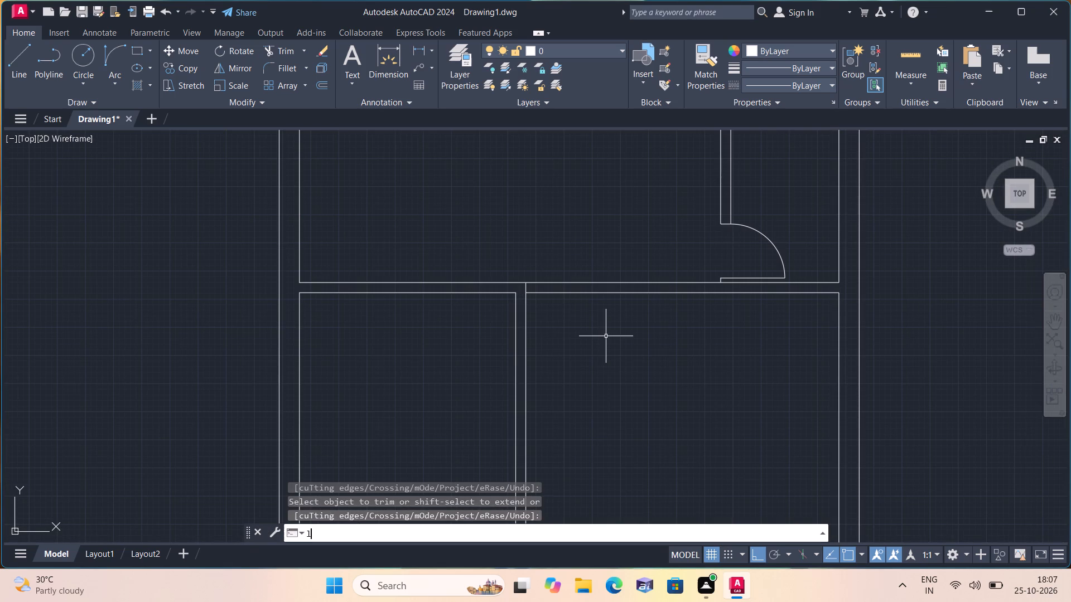
key(space)
scroll(545, 284, up, 1)
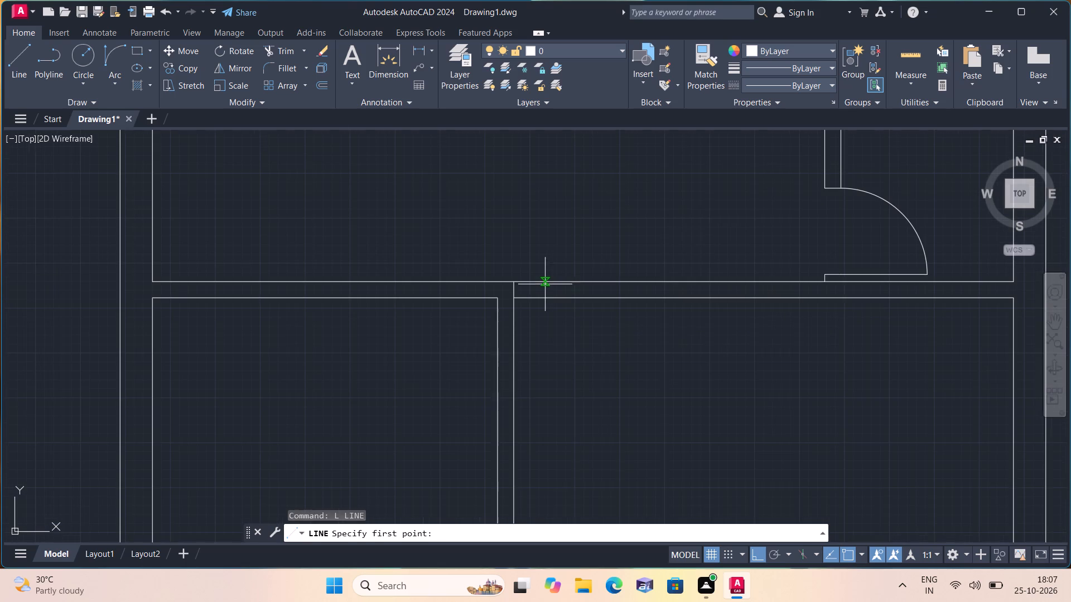
click(516, 282)
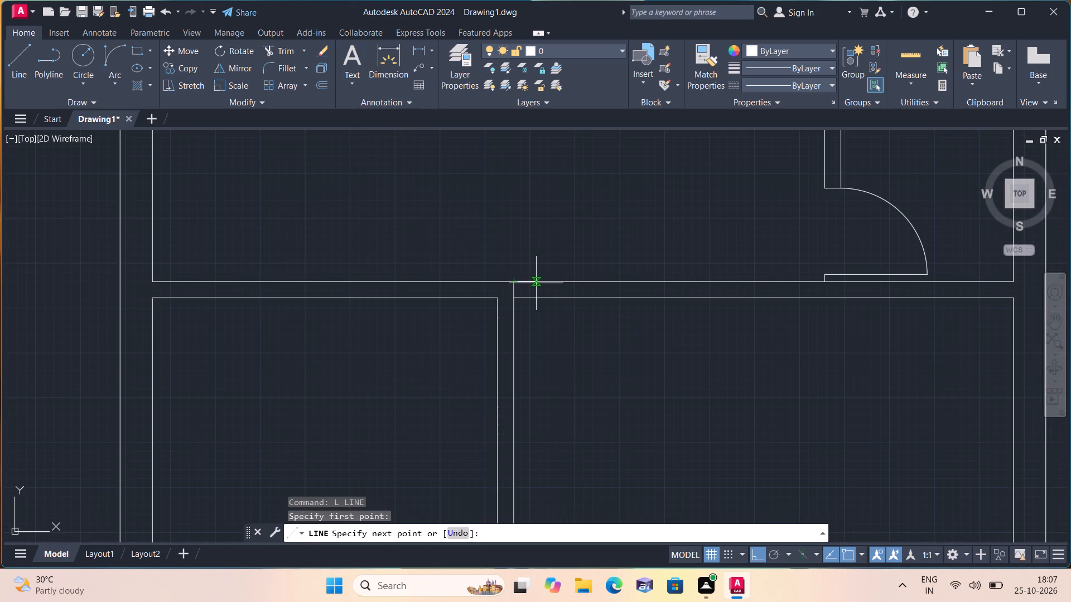
text(2")
key(space)
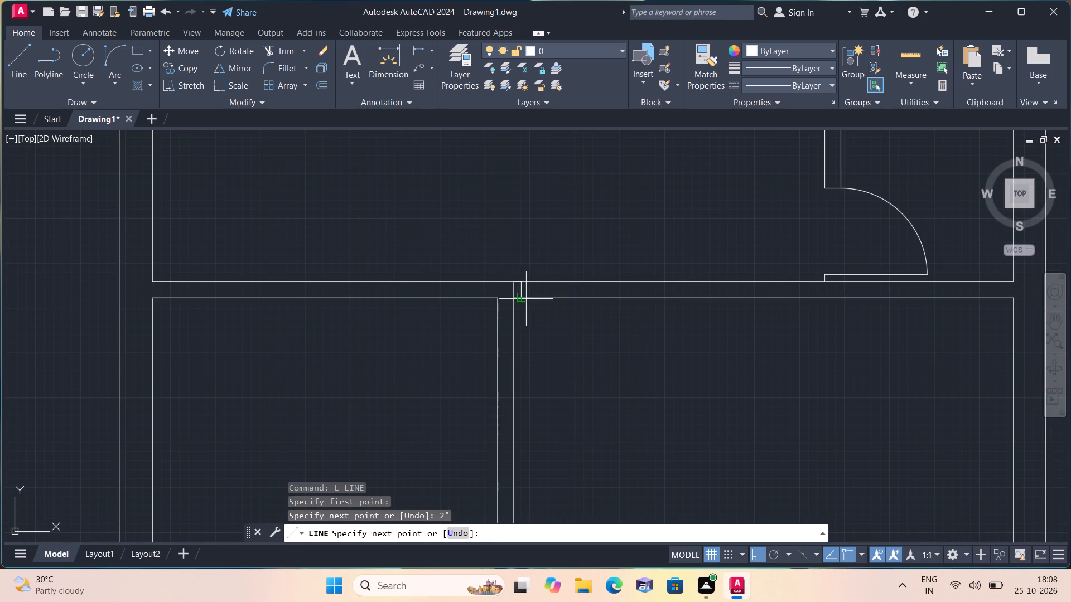
drag(523, 299, 529, 312)
text(2')
key(space)
key(space)
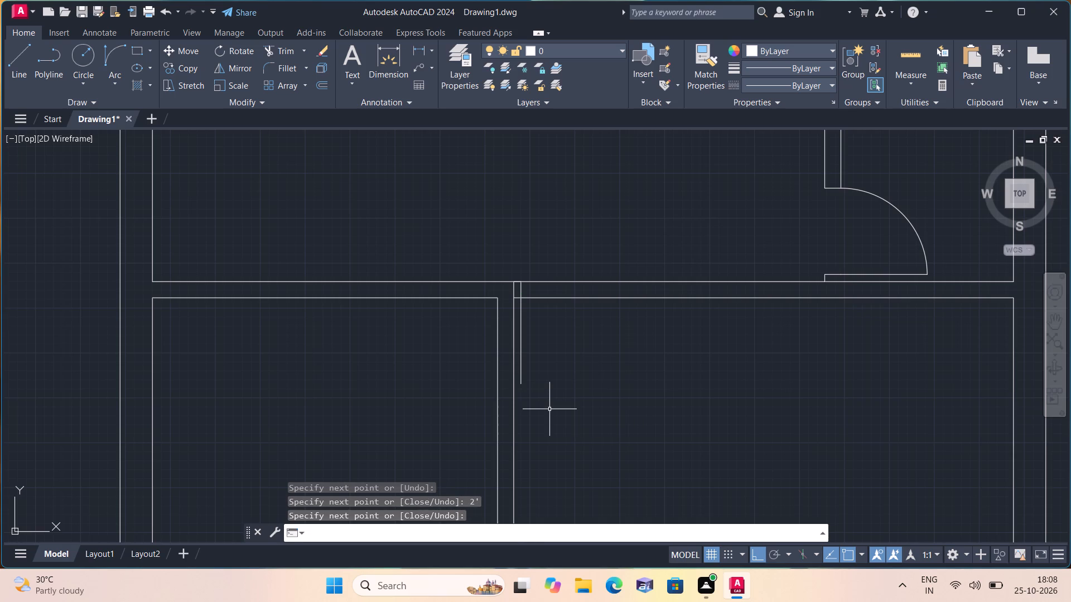
Draw a 2' line along the horizontal partition's lower face from the jamb, and close the opening's far side across the wall thickness.
scroll(548, 341, up, 2)
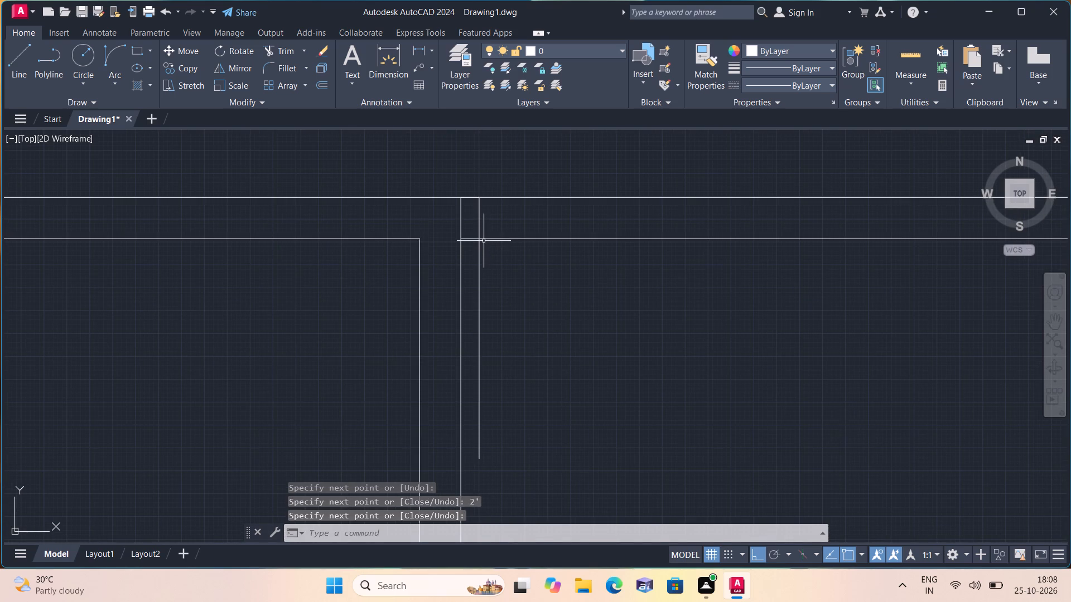
key(space)
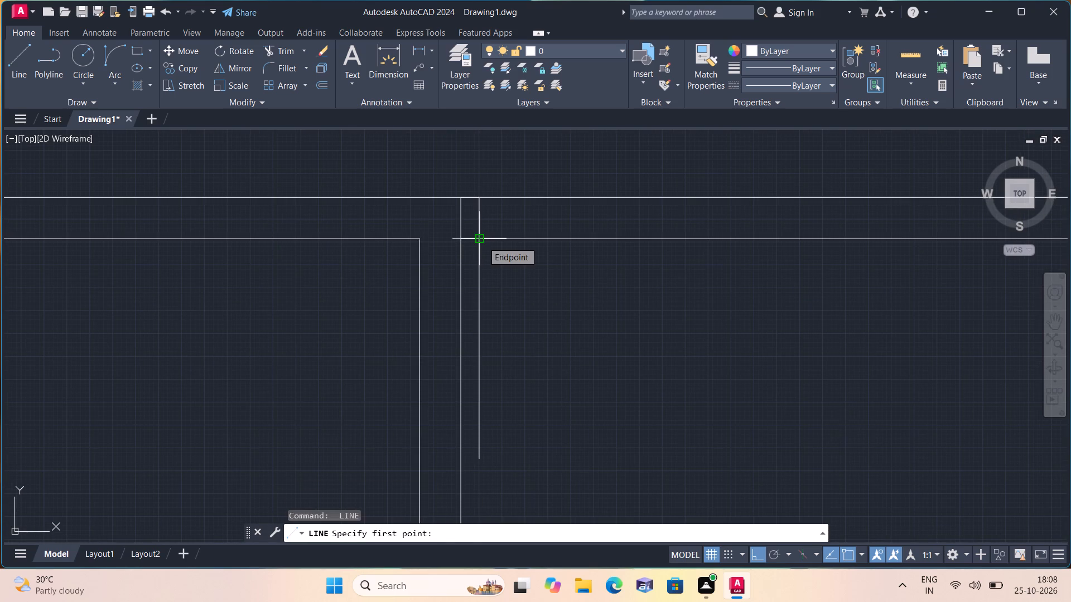
click(483, 241)
text(2')
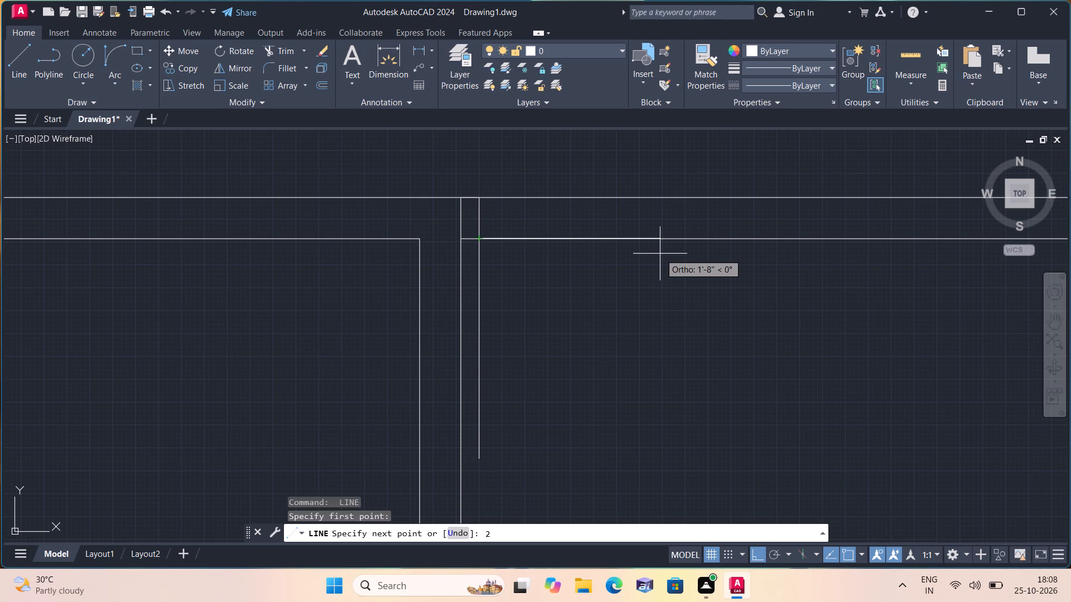
key(space)
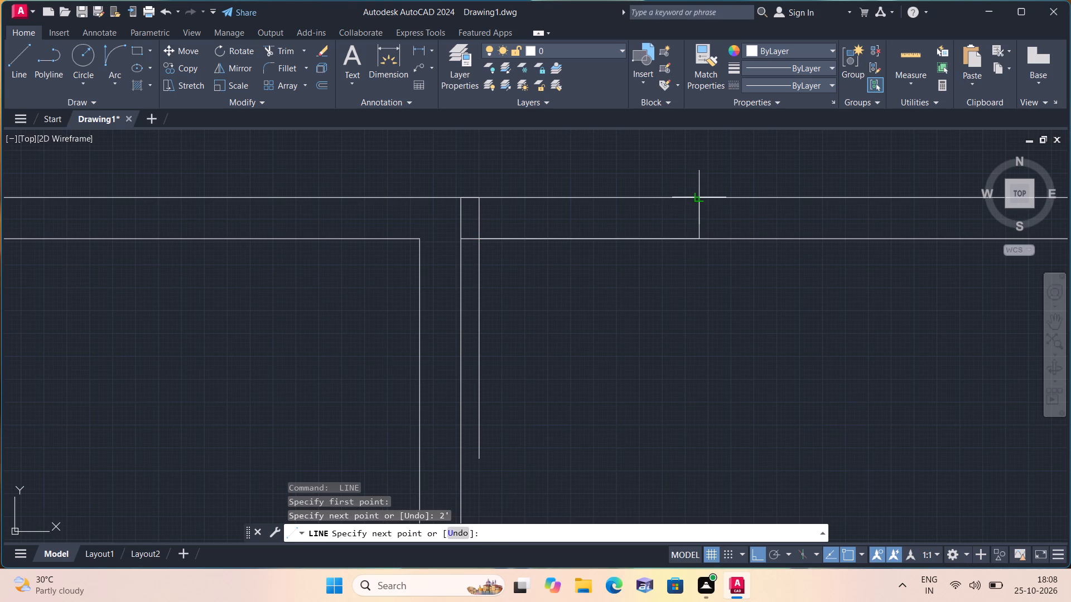
click(697, 194)
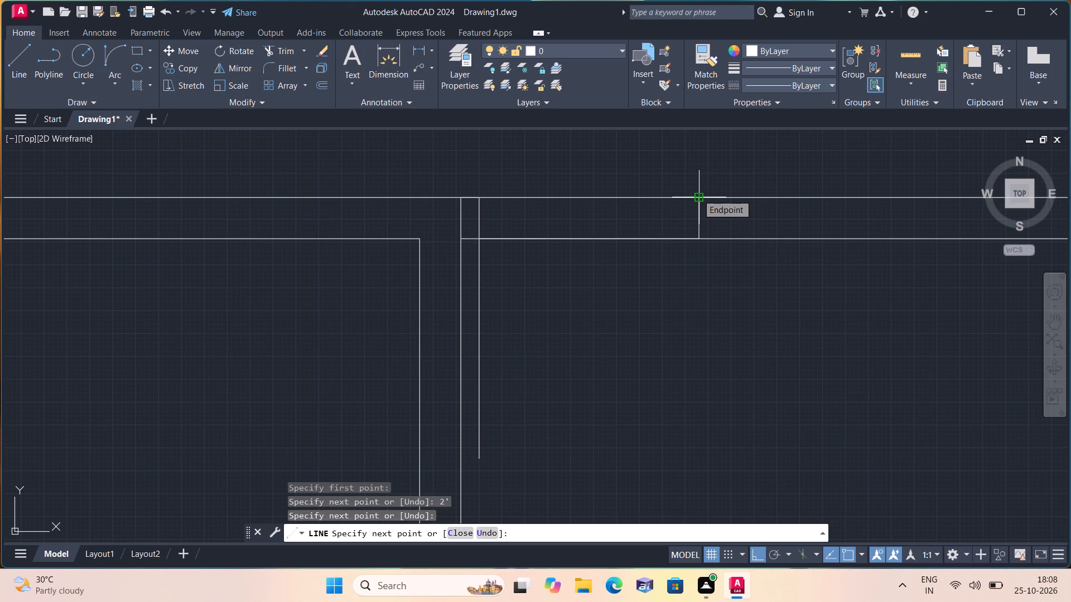
key(space)
Trim the horizontal partition's two lines across the 2' door opening and the short wall pieces at the 2" jamb.
text(trim)
key(space)
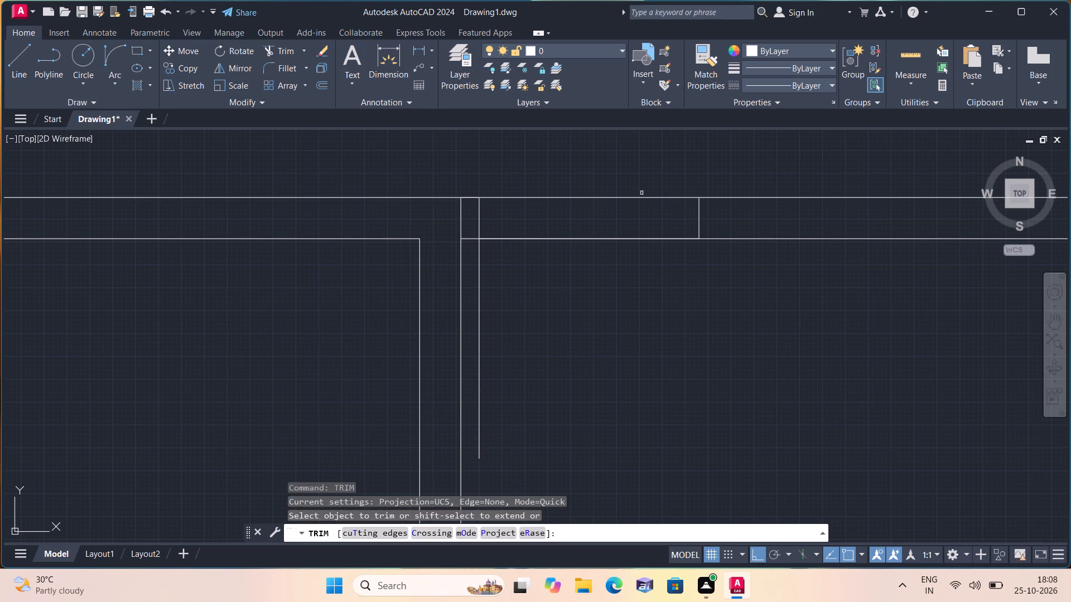
drag(633, 182, 619, 282)
scroll(496, 234, up, 1)
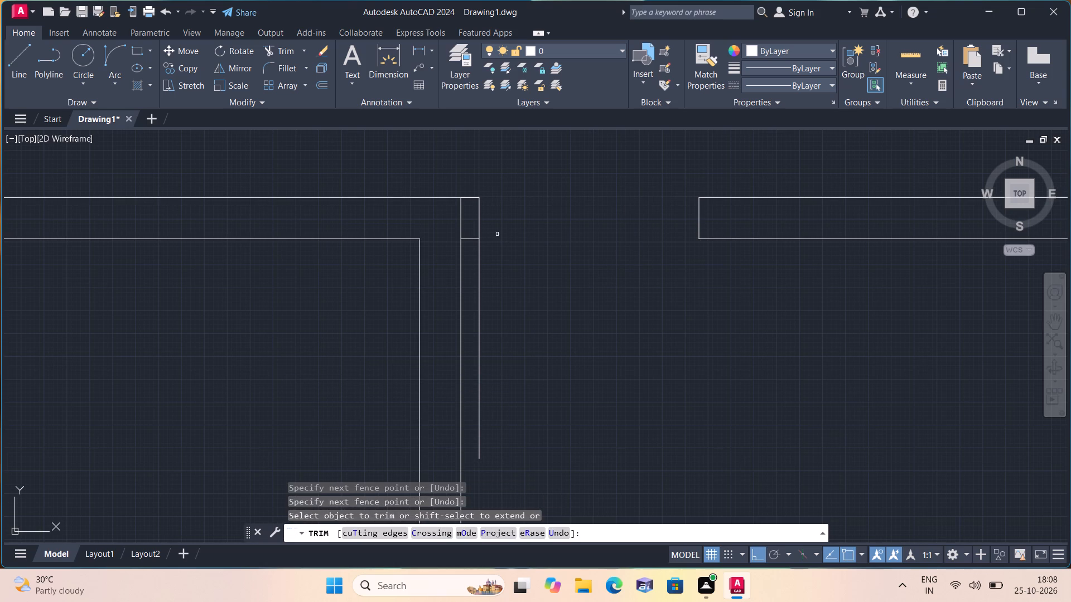
click(461, 242)
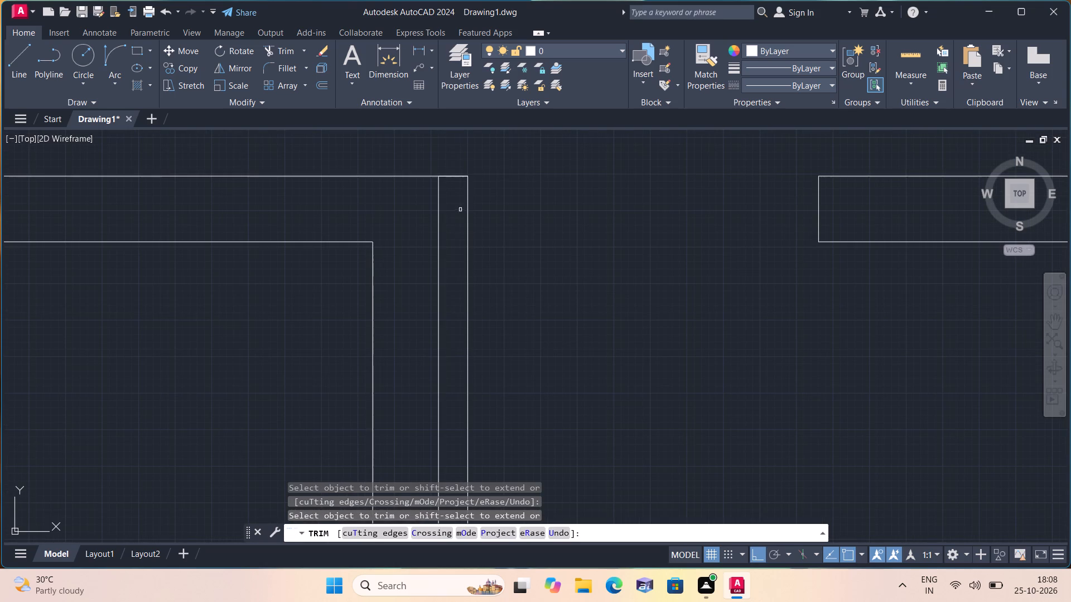
click(465, 176)
key(space)
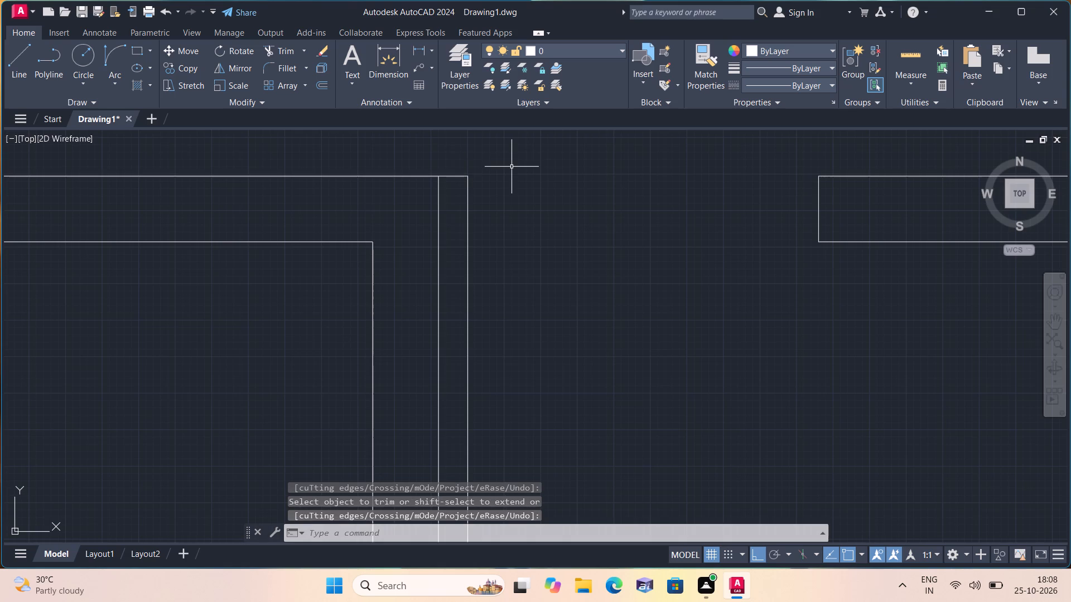
Draw the door swing as a start-end-direction arc from the leaf's lower end to the lower corner of the opening's far side.
click(116, 83)
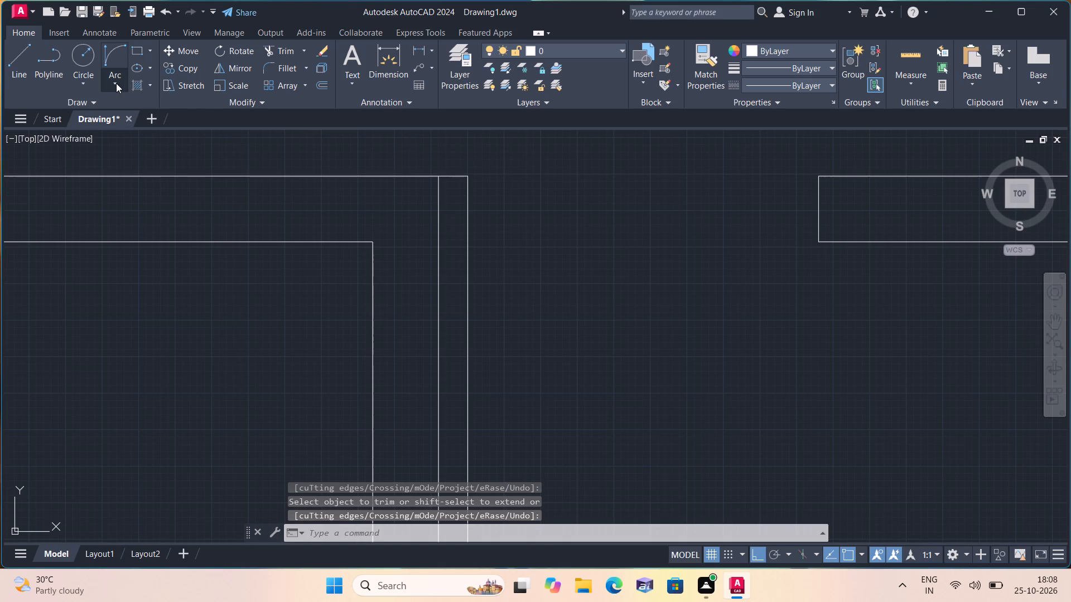
click(158, 250)
scroll(278, 306, down, 2)
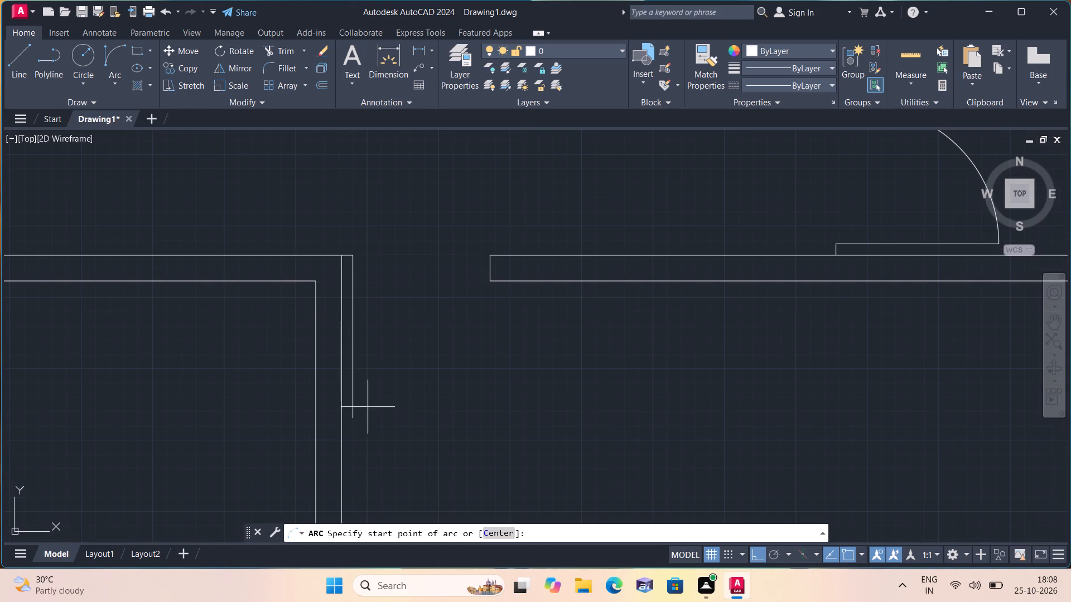
click(356, 420)
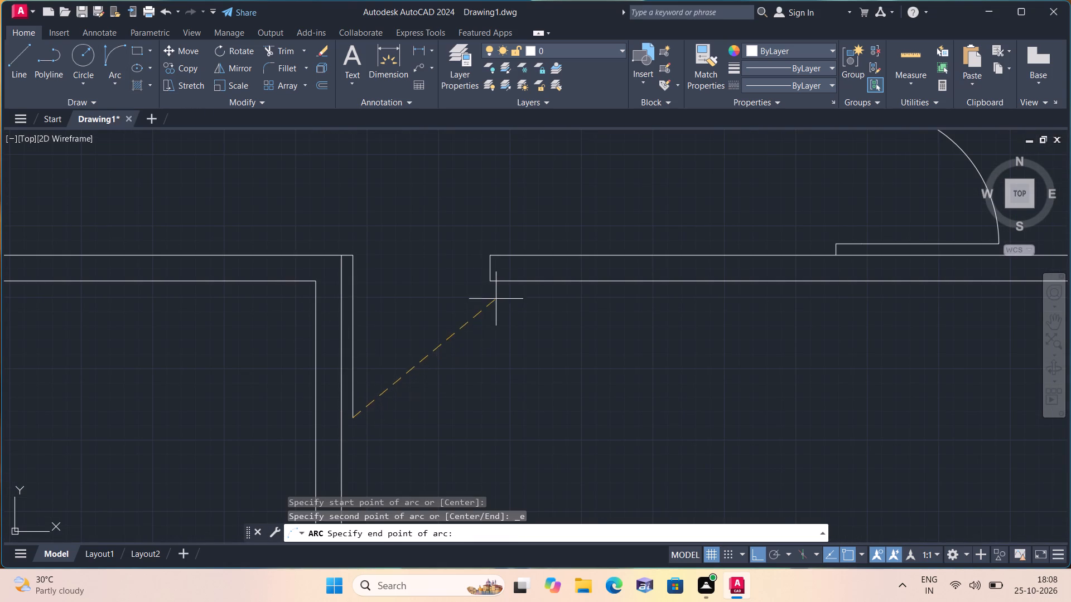
click(486, 280)
click(502, 319)
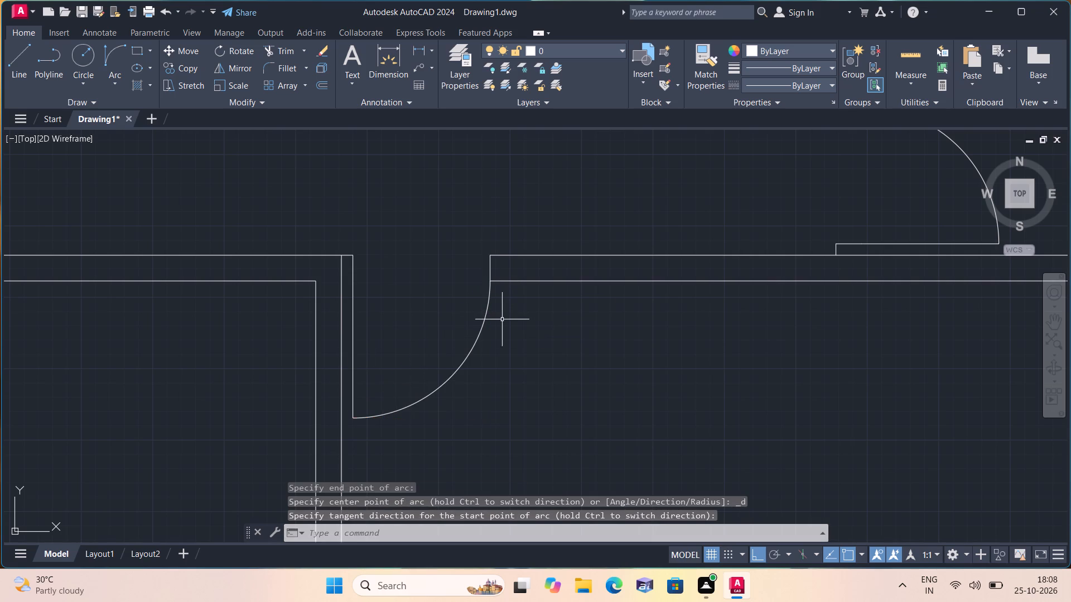
Draw a 2" door jamb on the lower cross wall beside the vertical partition, with a 2' door-leaf line running up from it.
scroll(463, 315, down, 1)
scroll(373, 352, down, 1)
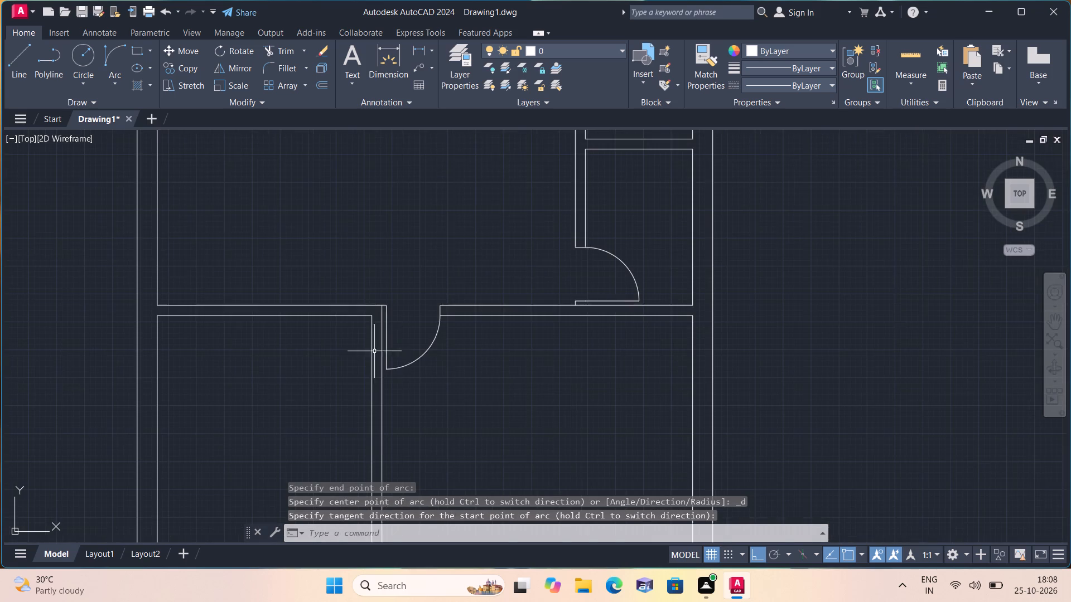
middle_drag(406, 347, 502, 266)
scroll(500, 269, down, 1)
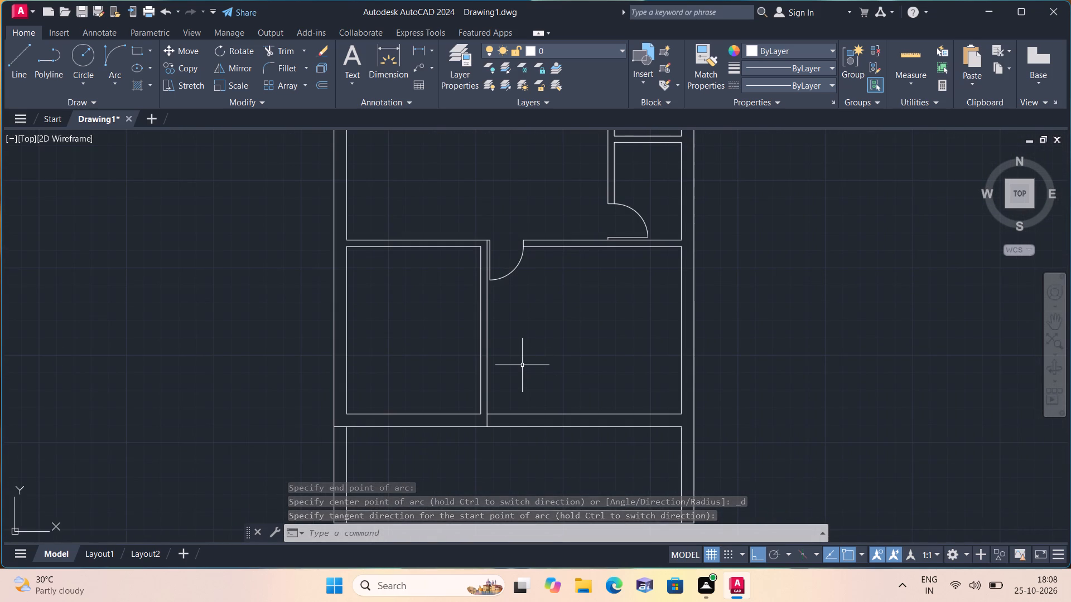
text(l)
key(space)
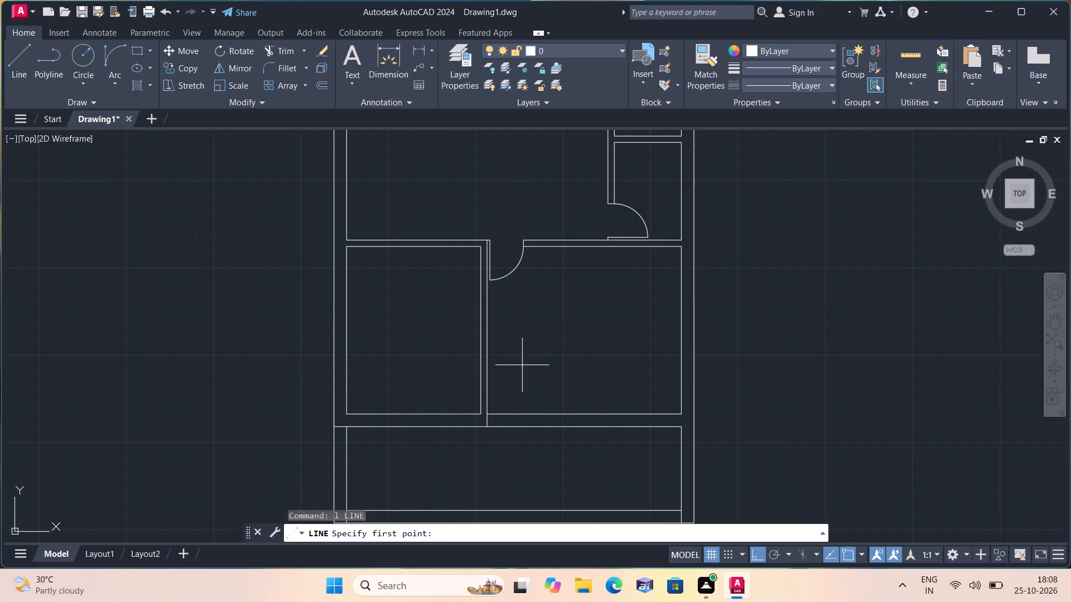
scroll(495, 460, up, 2)
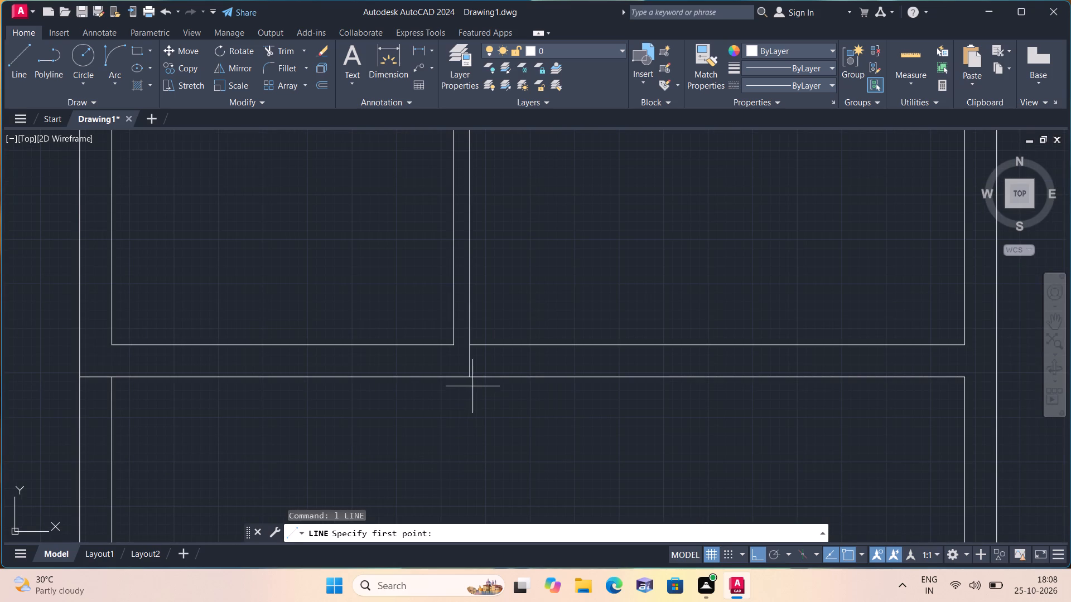
click(469, 377)
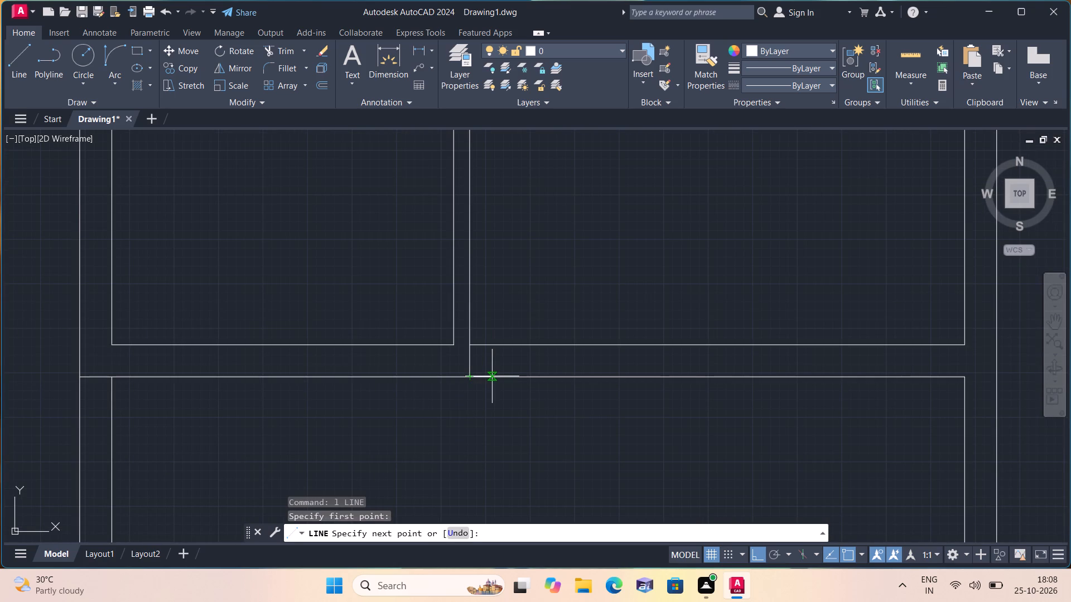
text(2")
key(space)
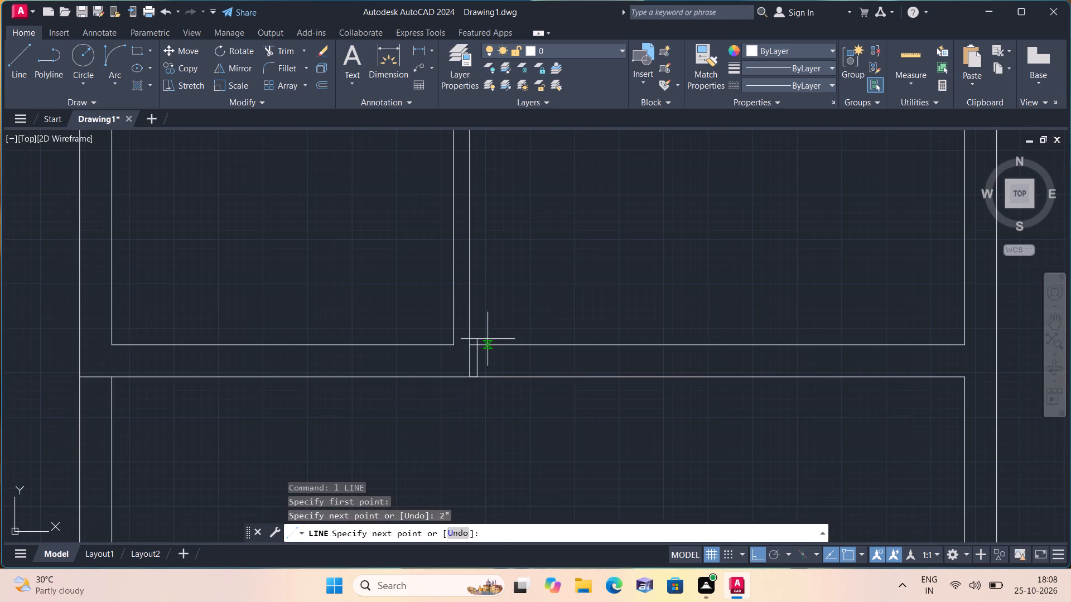
click(477, 343)
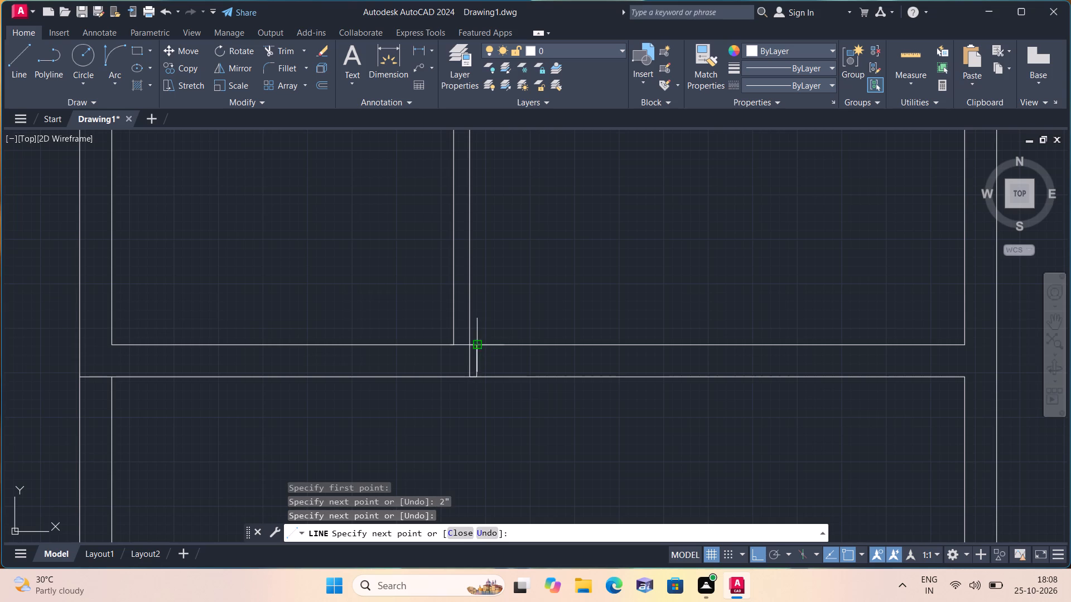
text(2')
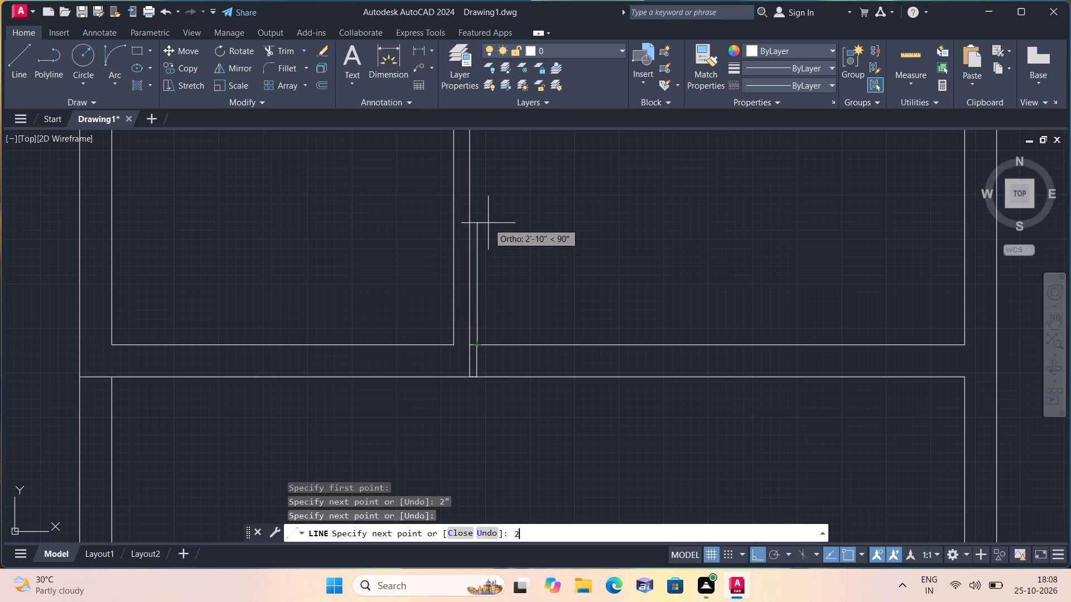
key(space)
key(space)
Draw a 2' line along the cross wall's upper face from the jamb, and close the opening's far side across the wall thickness.
text(l)
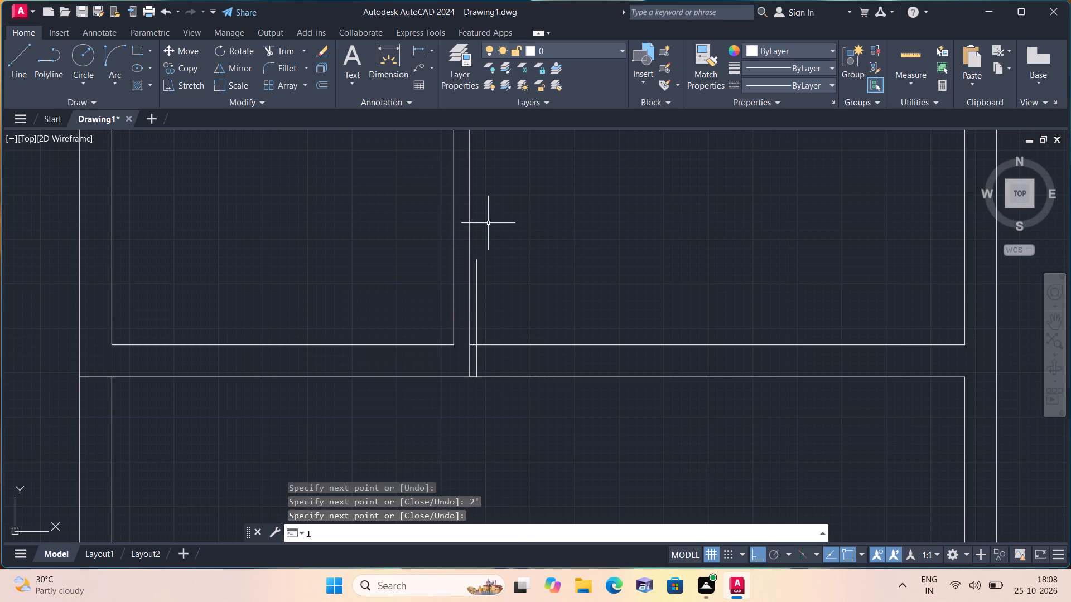
key(space)
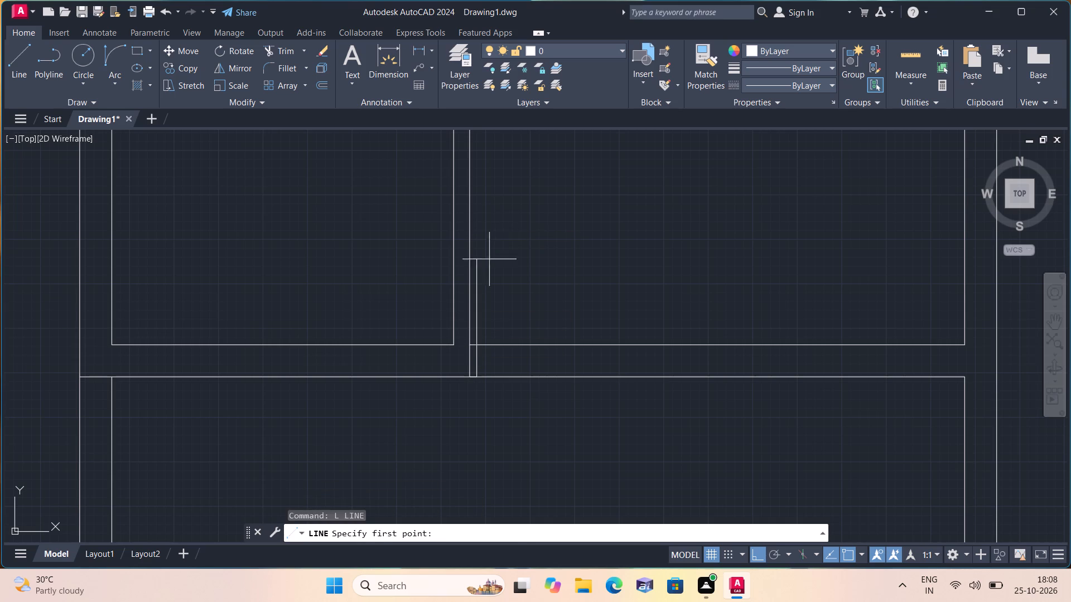
scroll(482, 277, up, 2)
middle_drag(499, 323, 486, 230)
scroll(488, 280, down, 1)
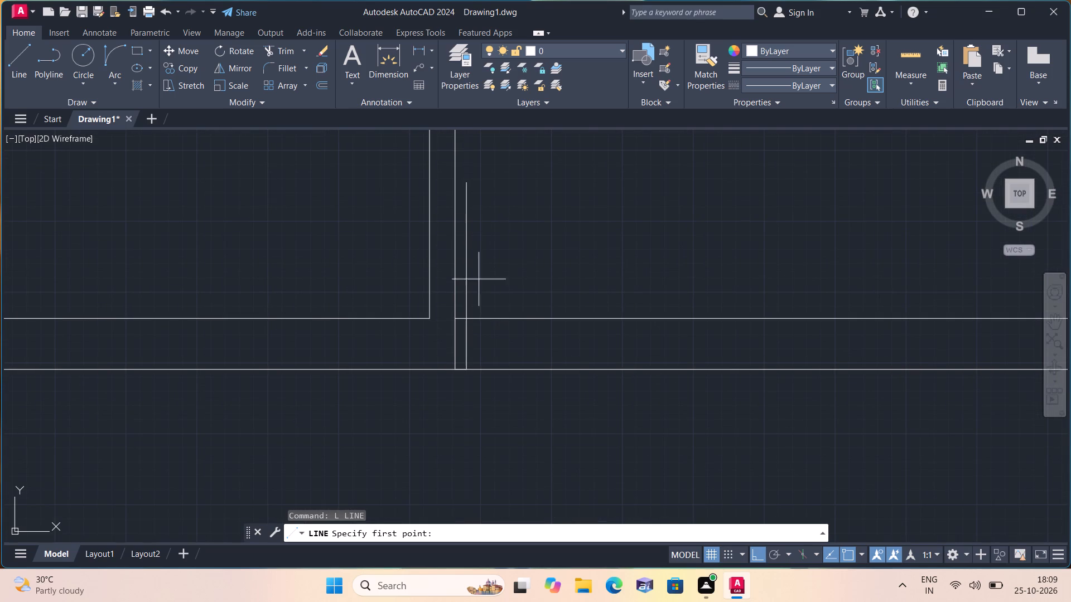
click(469, 319)
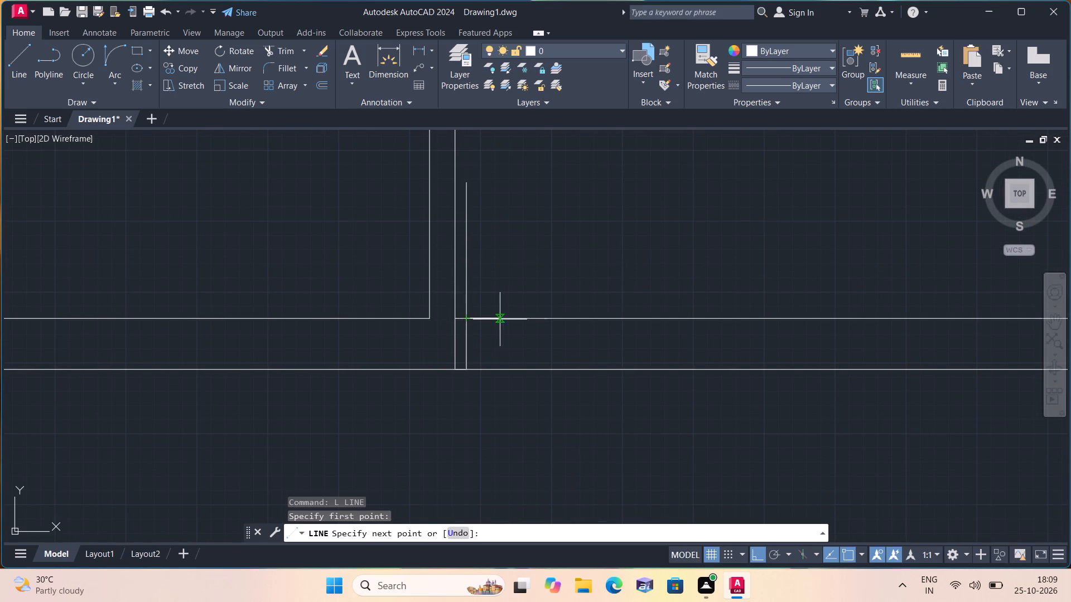
text(2')
key(space)
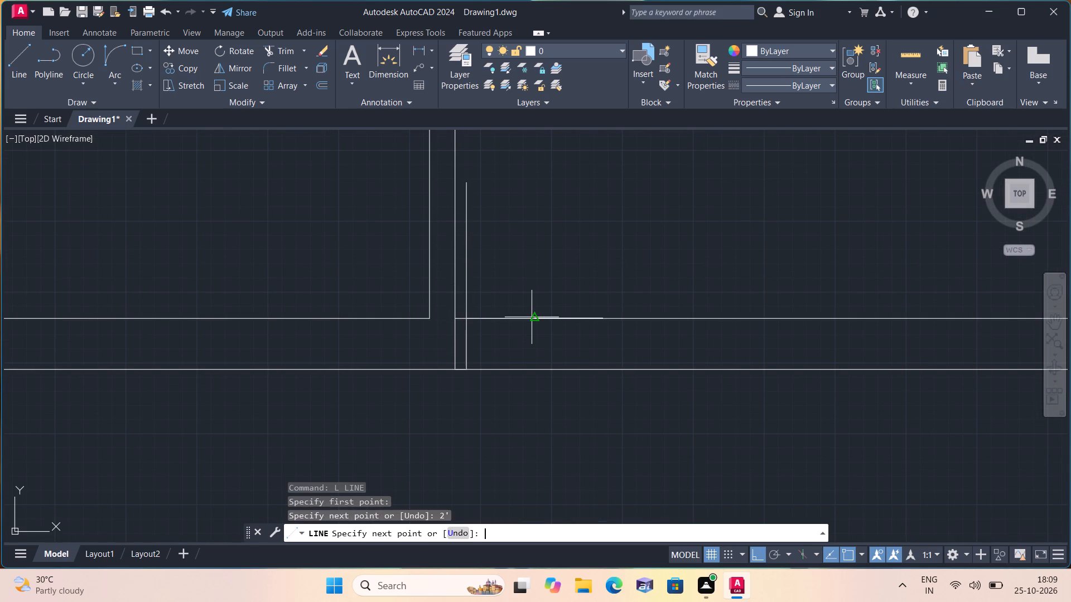
click(600, 373)
key(space)
Trim the cross wall's two lines across the 2' door opening and the short wall pieces at the 2" jamb.
text(trim)
key(space)
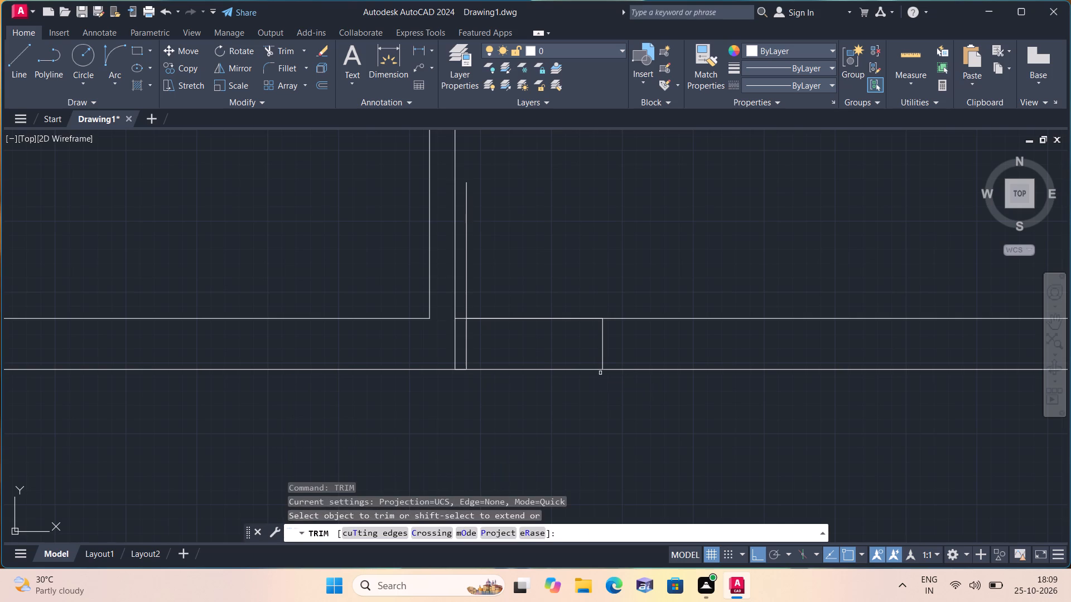
drag(563, 245, 555, 380)
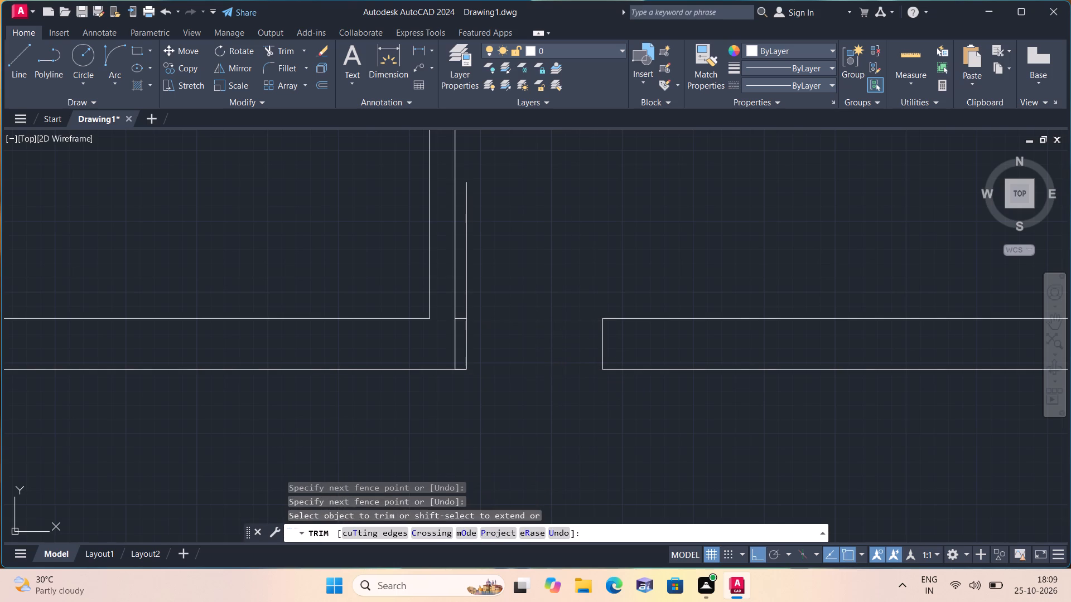
scroll(475, 326, up, 2)
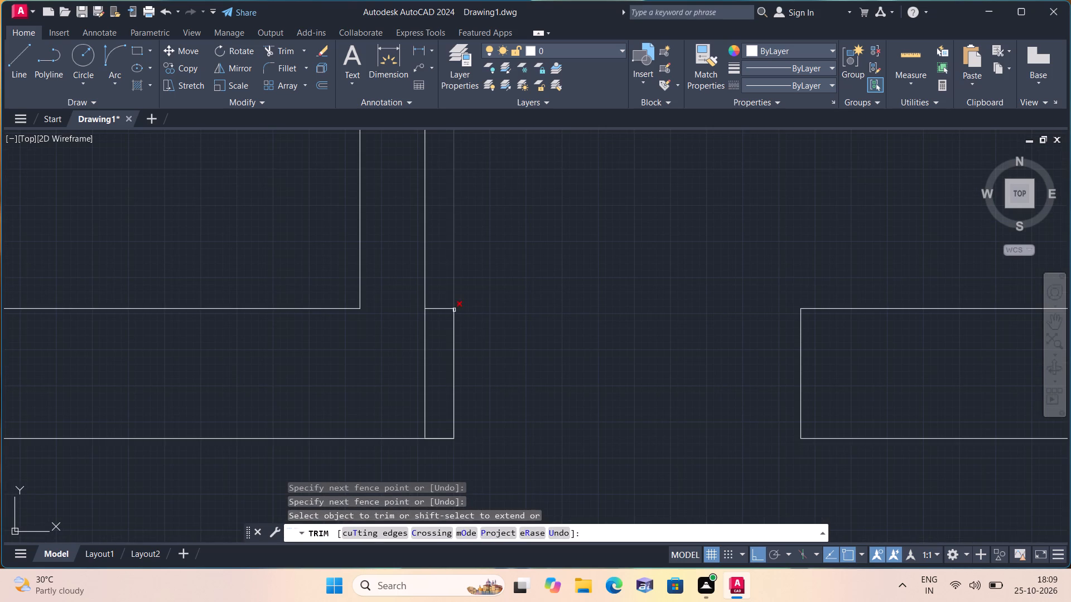
click(446, 308)
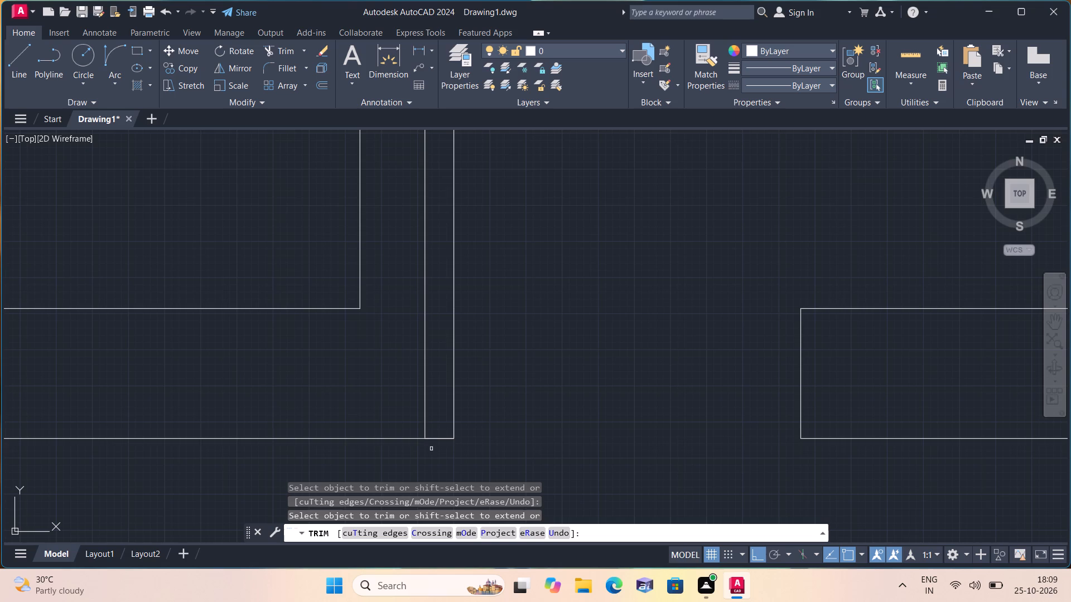
click(437, 438)
scroll(454, 390, down, 3)
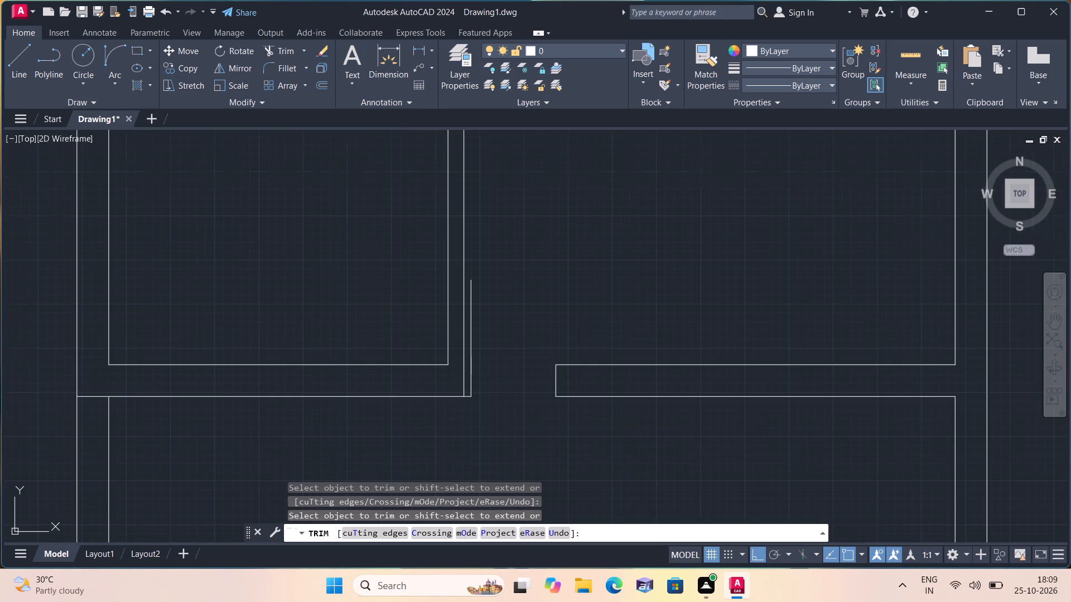
key(space)
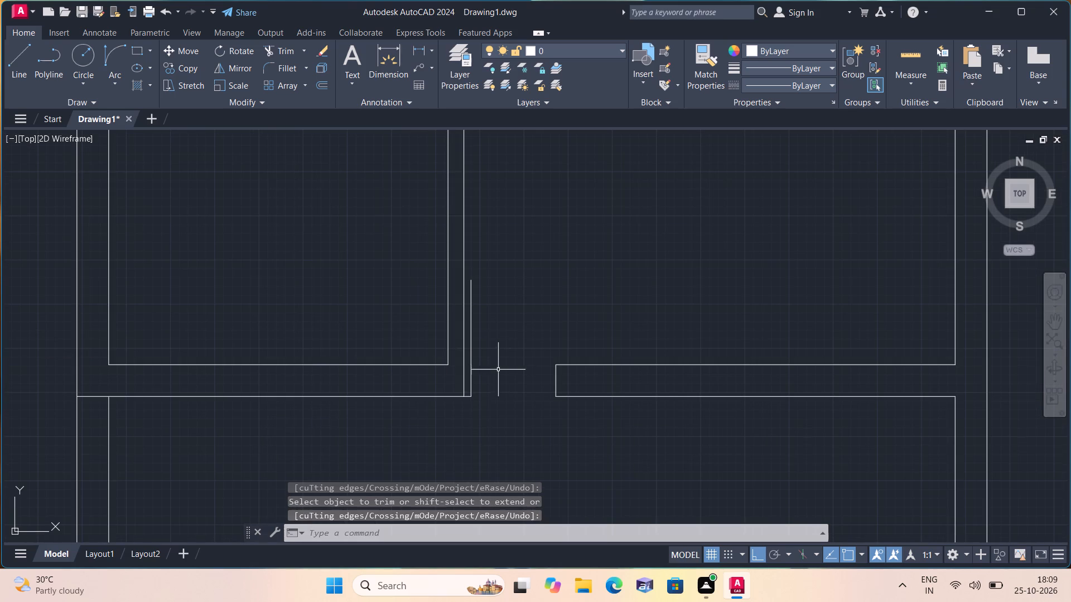
Draw the door swing as a start-end-direction arc from the leaf's upper end to the upper corner of the opening's far side.
click(120, 84)
click(162, 251)
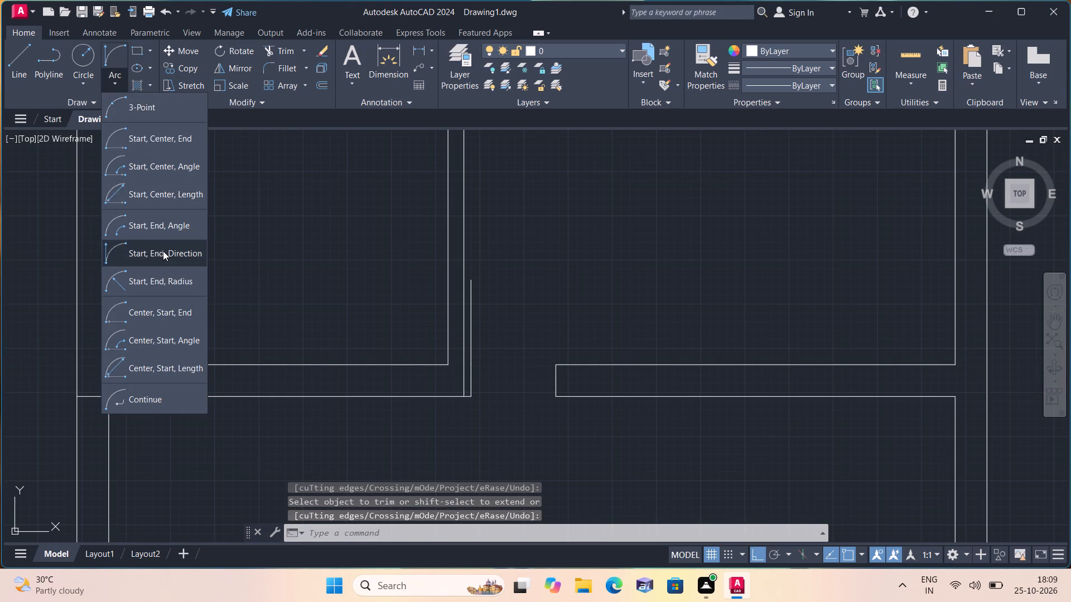
click(471, 277)
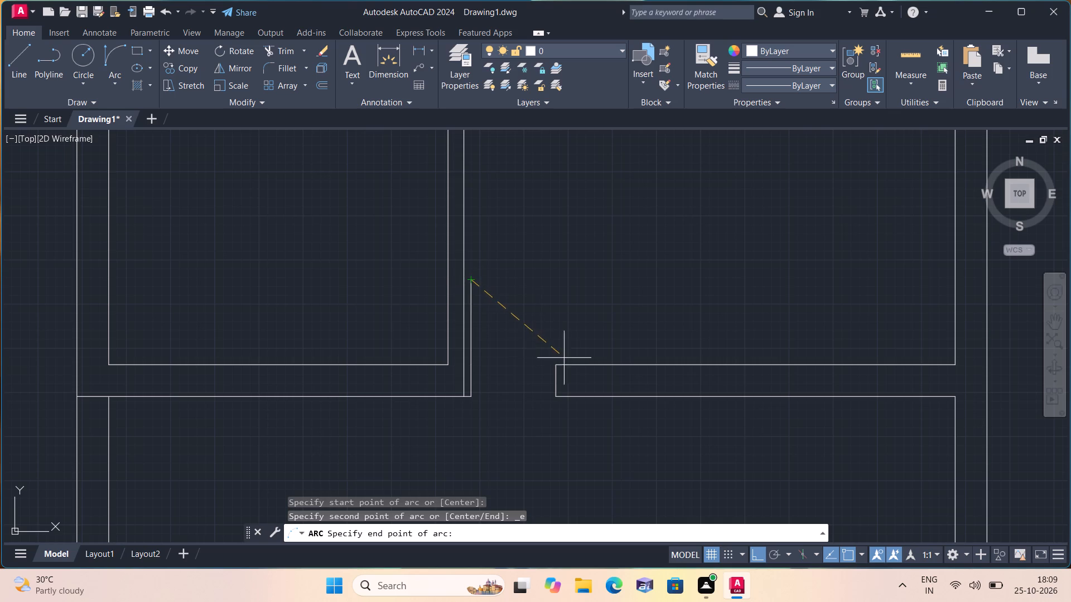
click(554, 363)
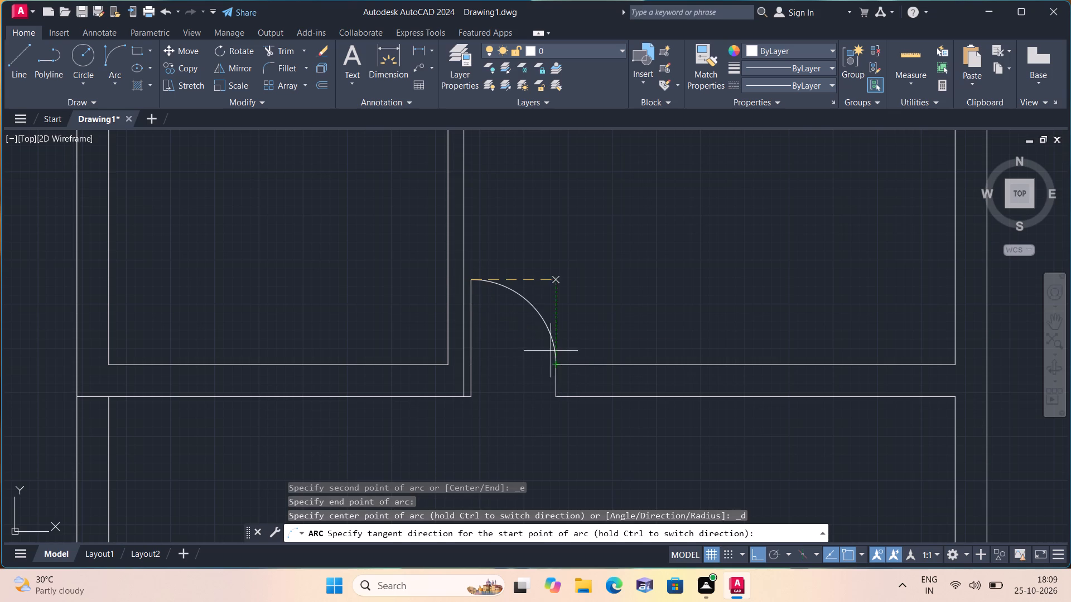
click(554, 300)
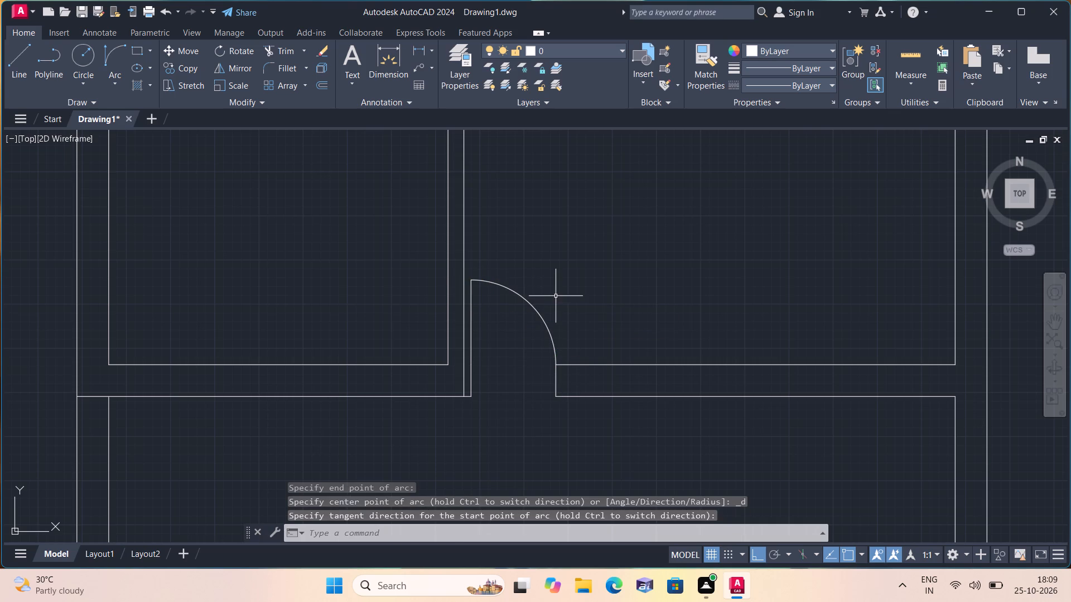
Draw a line from the middle cross wall's upper face down into the room west of the partition, turning across to the partition's inner face.
scroll(562, 301, down, 1)
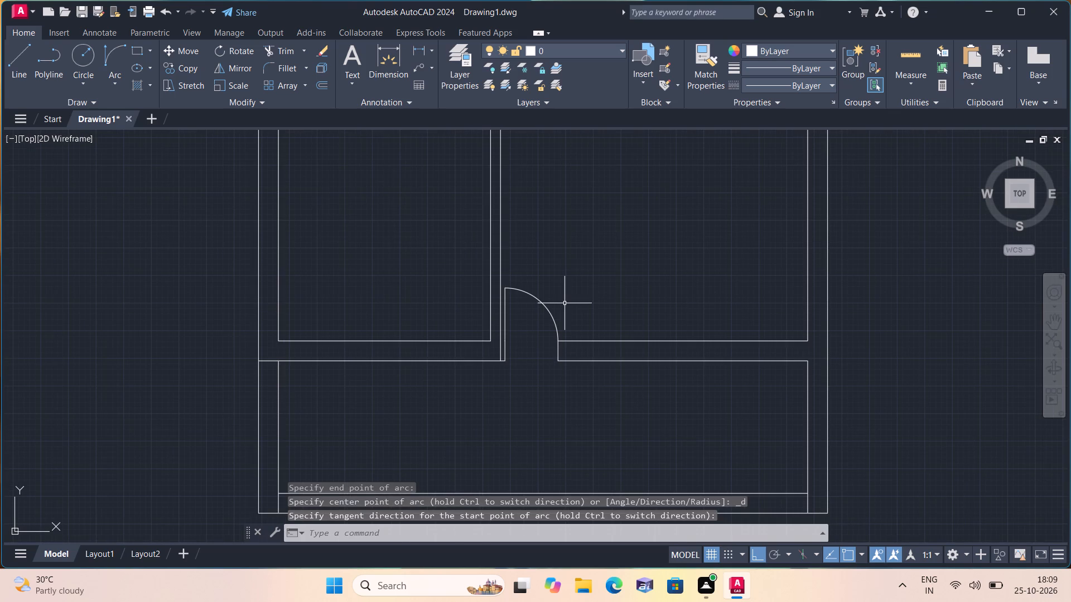
scroll(565, 303, down, 1)
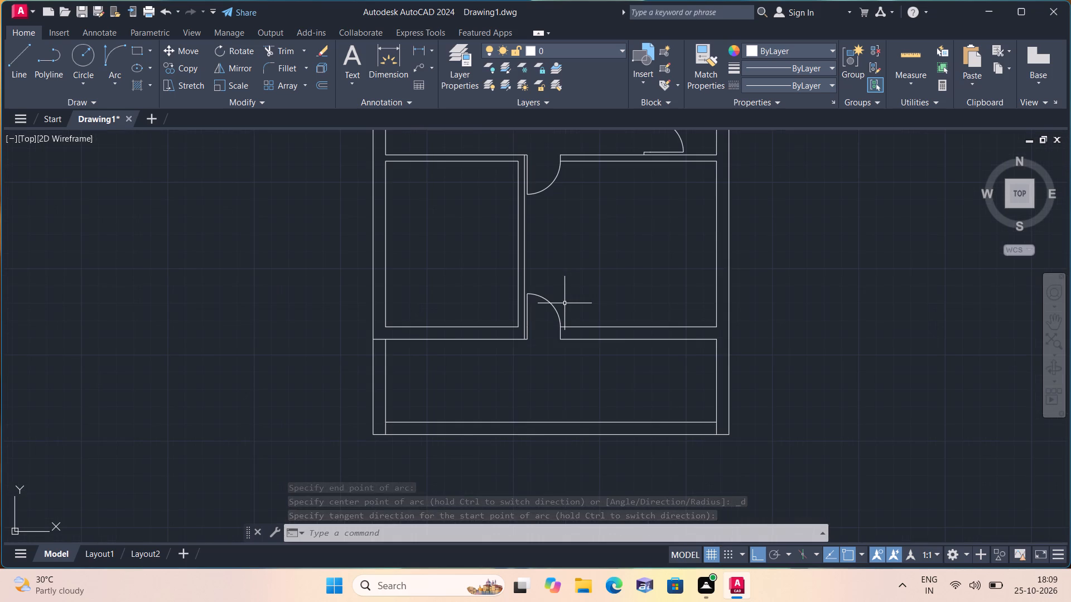
middle_drag(488, 243, 579, 324)
scroll(488, 243, down, 1)
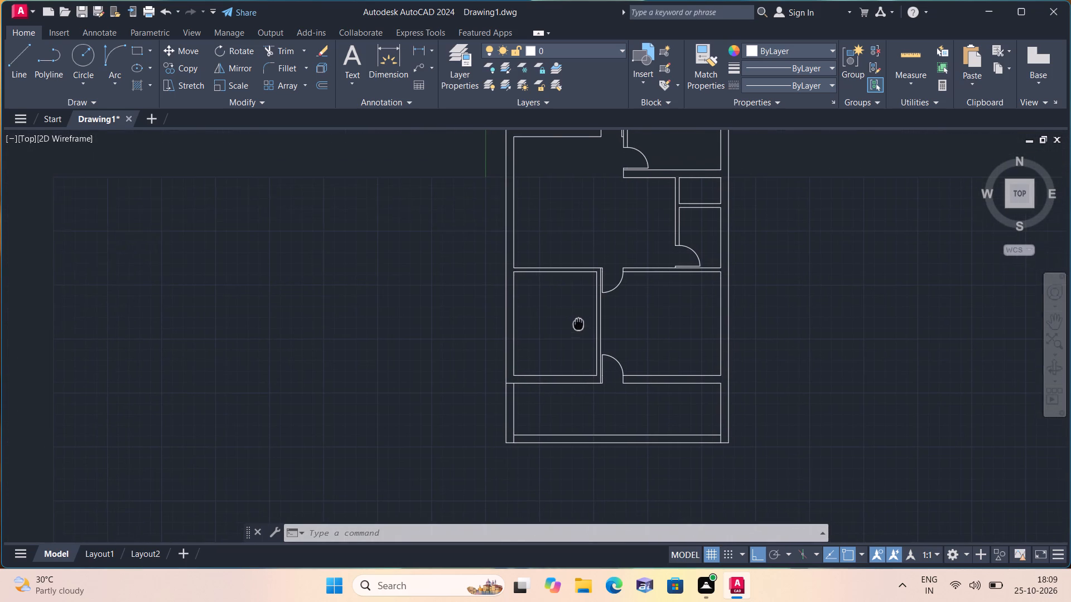
text(l)
key(space)
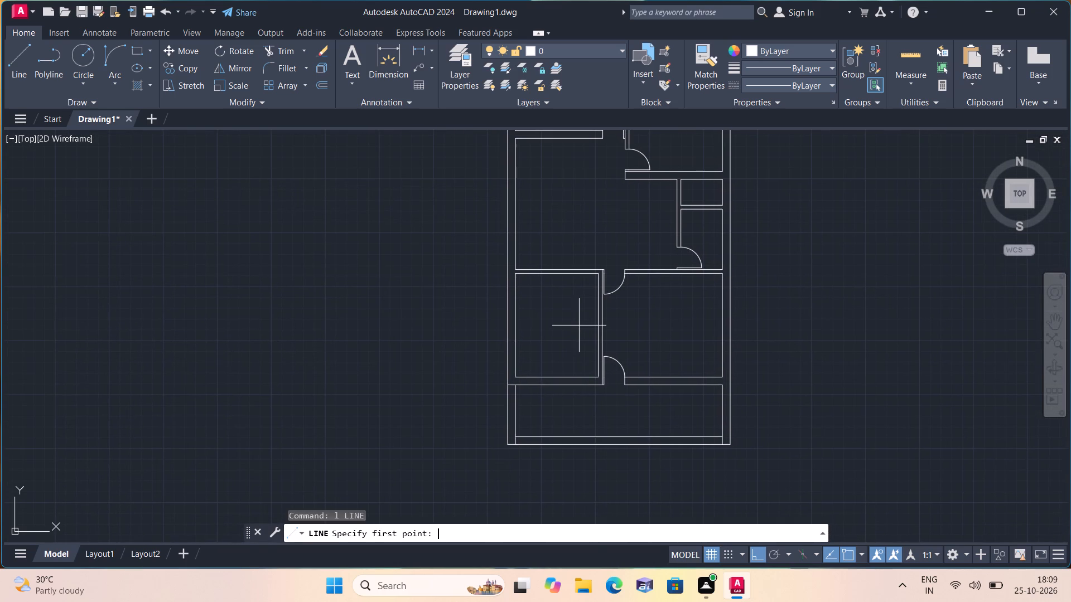
scroll(524, 274, up, 3)
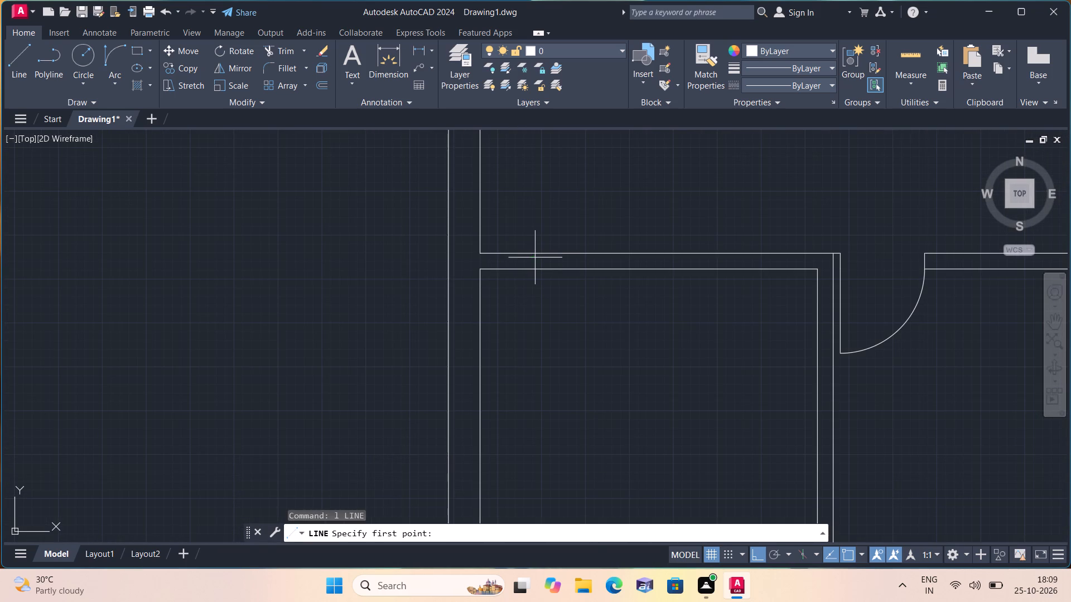
click(535, 257)
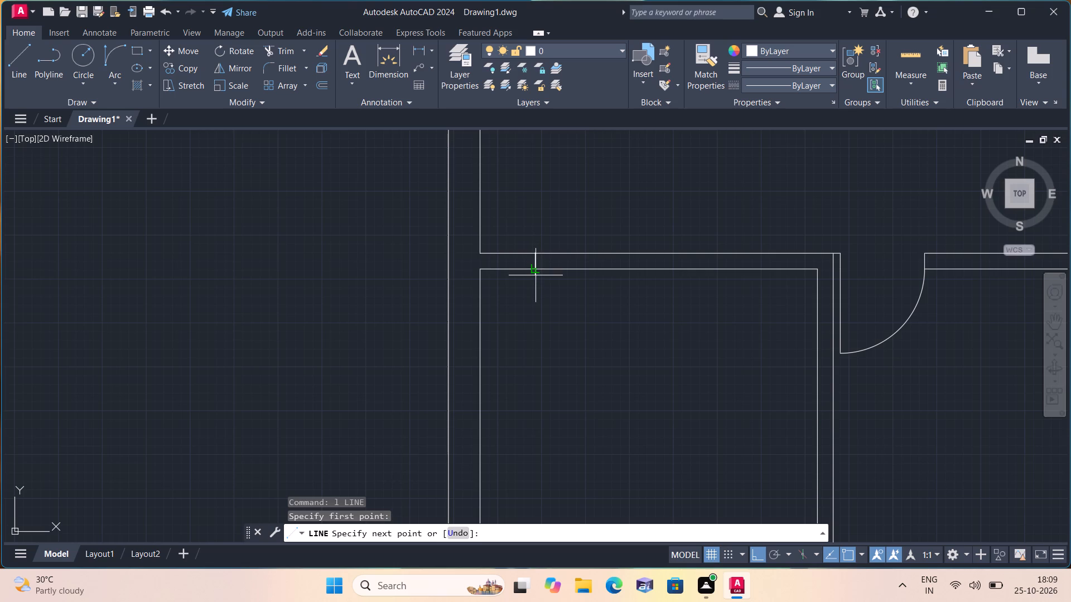
click(535, 275)
scroll(542, 344, down, 1)
middle_drag(540, 341, 549, 261)
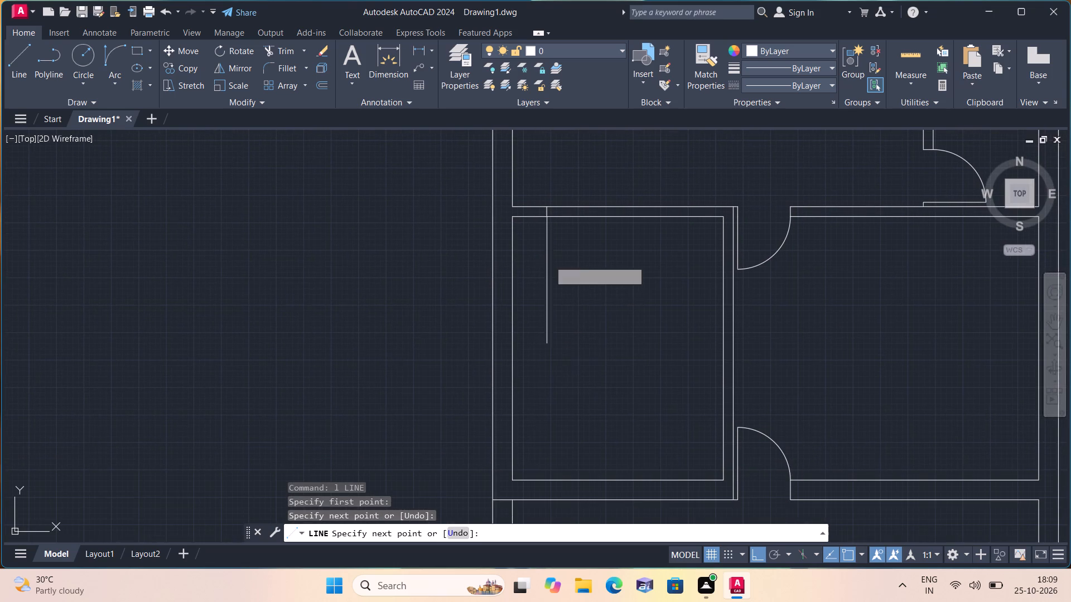
click(553, 429)
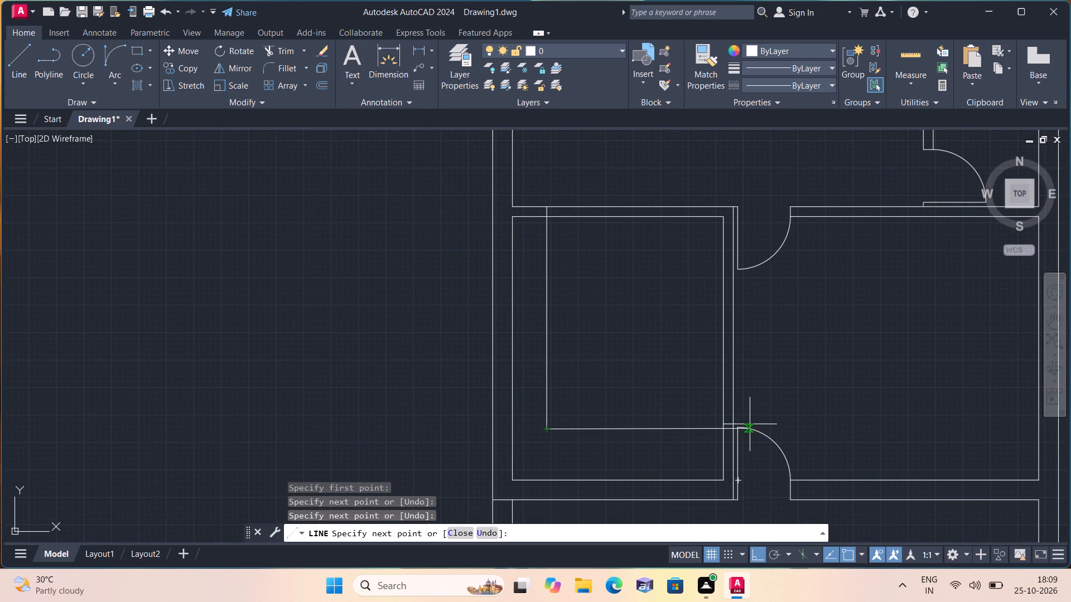
scroll(726, 430, up, 1)
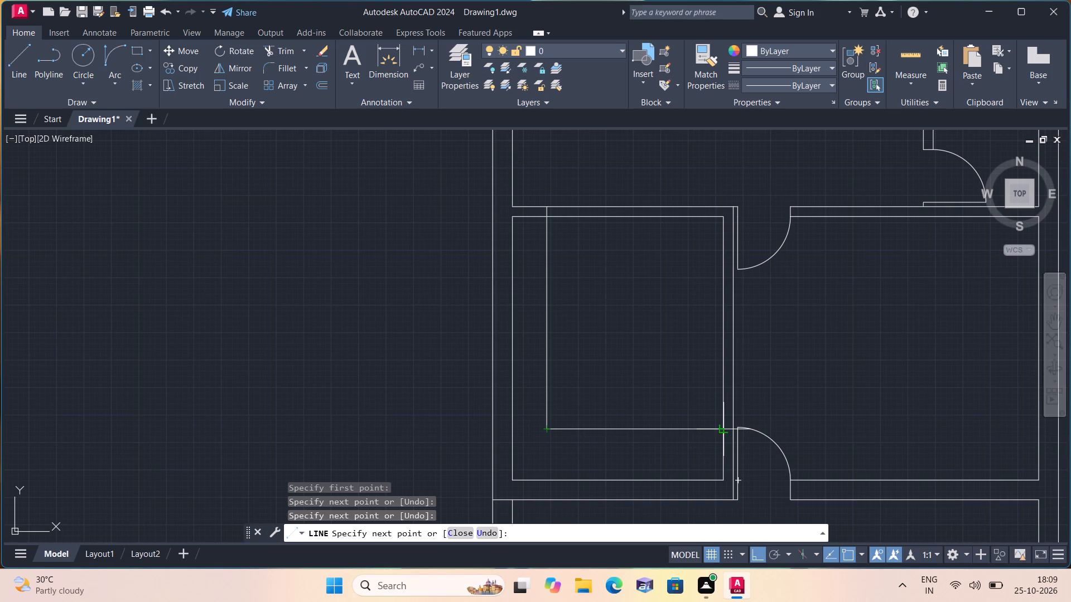
click(720, 425)
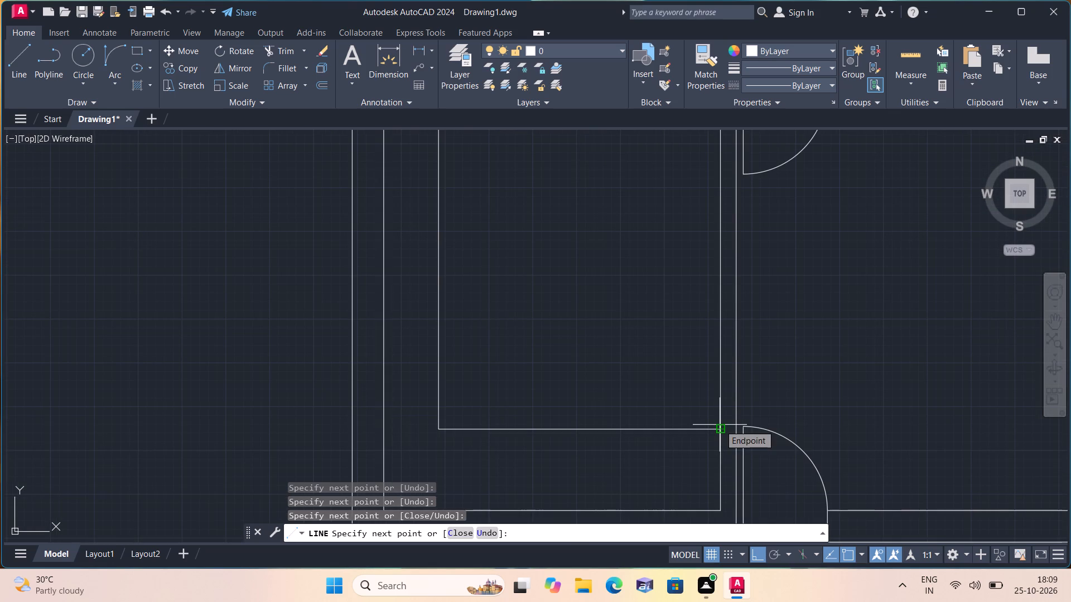
scroll(699, 407, down, 1)
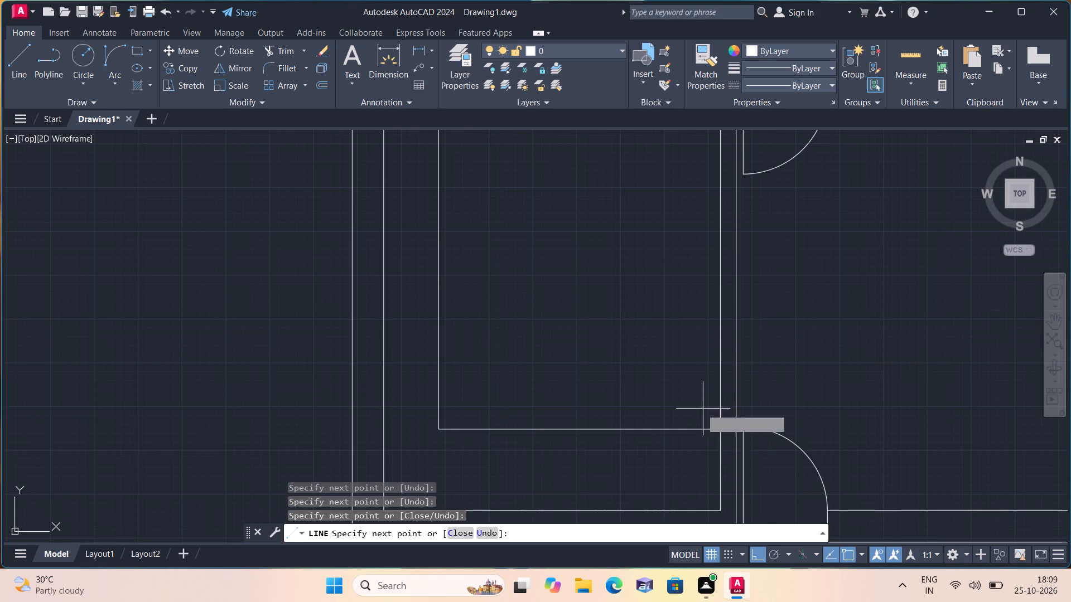
scroll(644, 361, down, 1)
scroll(649, 283, up, 2)
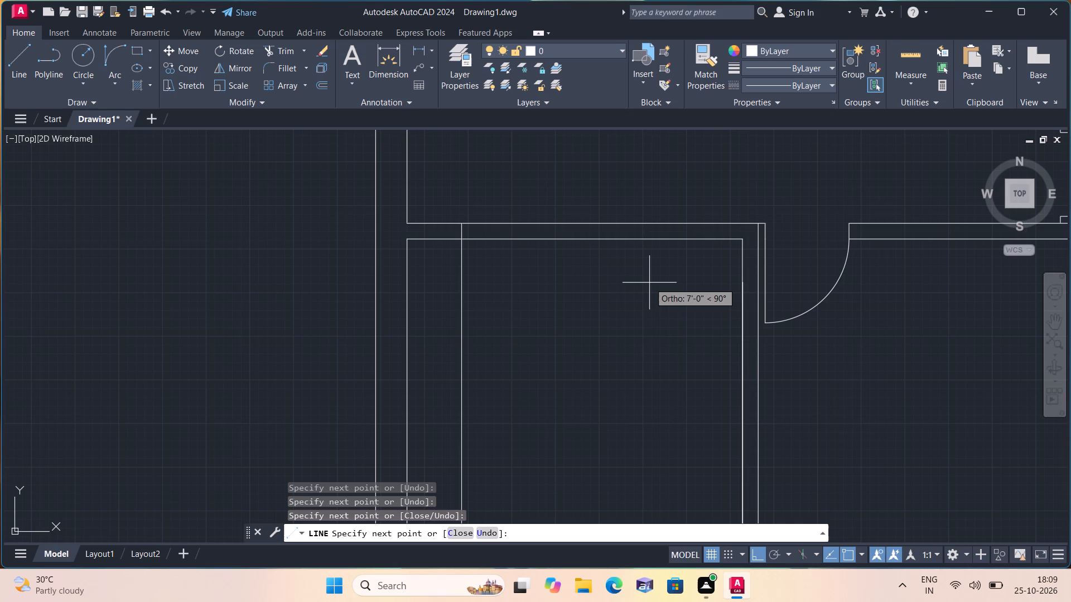
key(l)
key(BackSpace)
key(space)
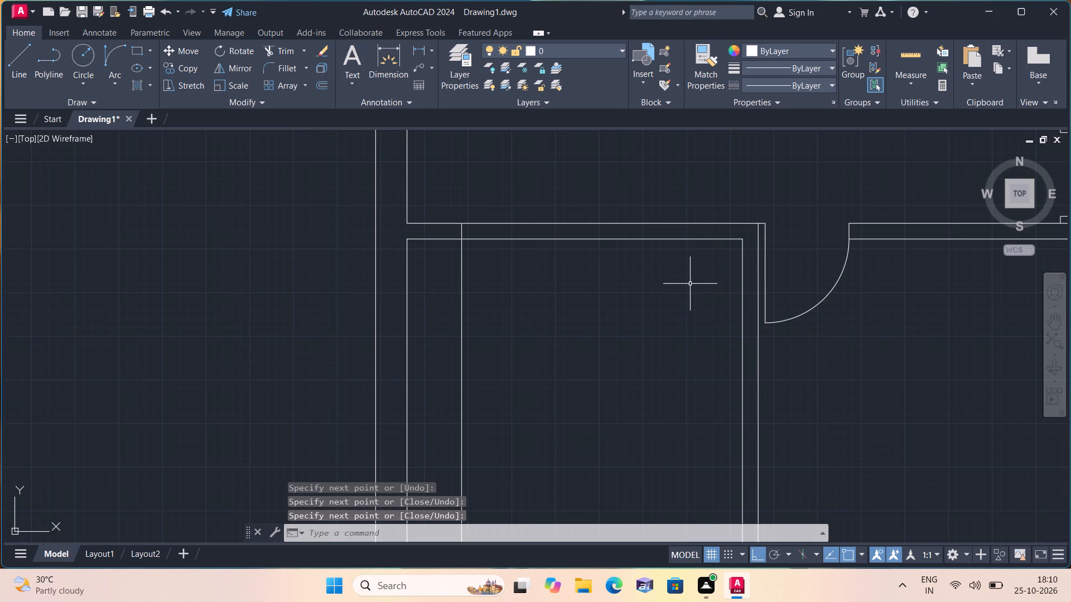
Draw a short line across the middle cross wall's thickness, continuing the vertical partition's inner face up to the wall's upper face.
scroll(691, 284, down, 1)
middle_drag(686, 281, 662, 252)
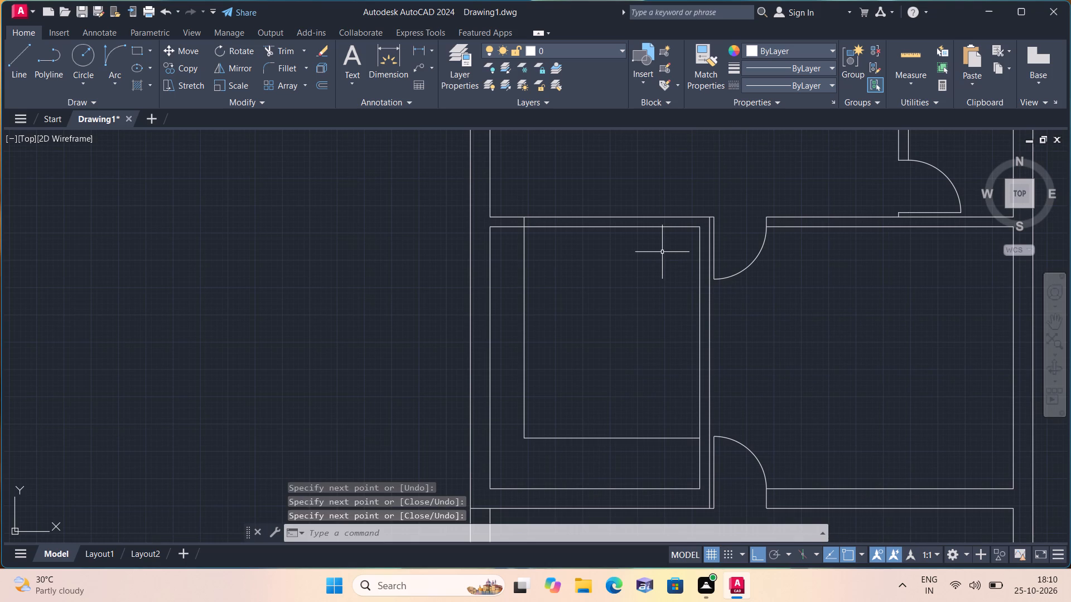
key(space)
scroll(715, 248, up, 1)
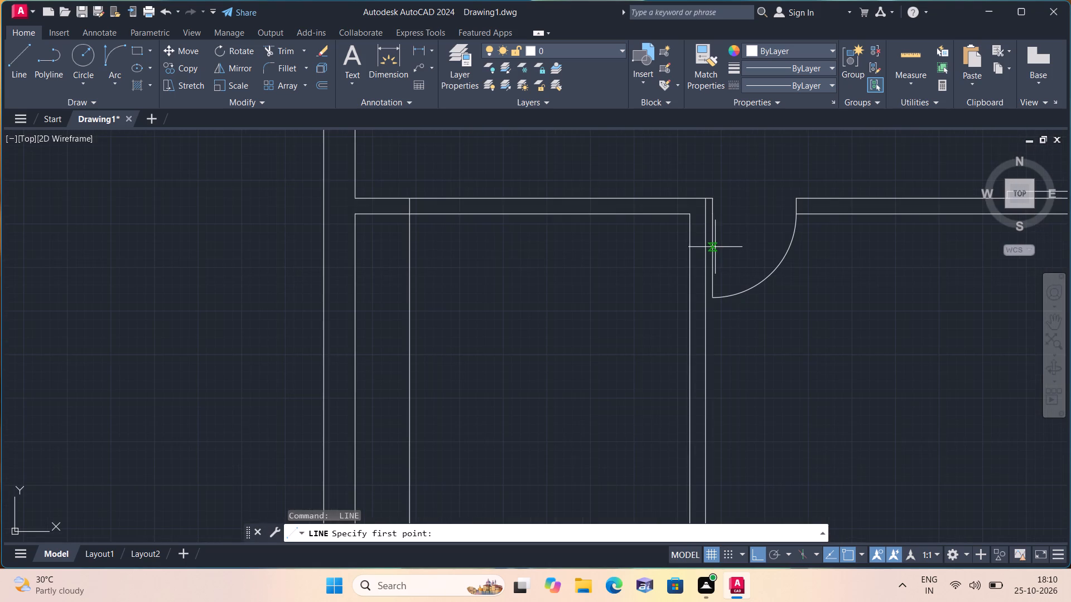
click(691, 215)
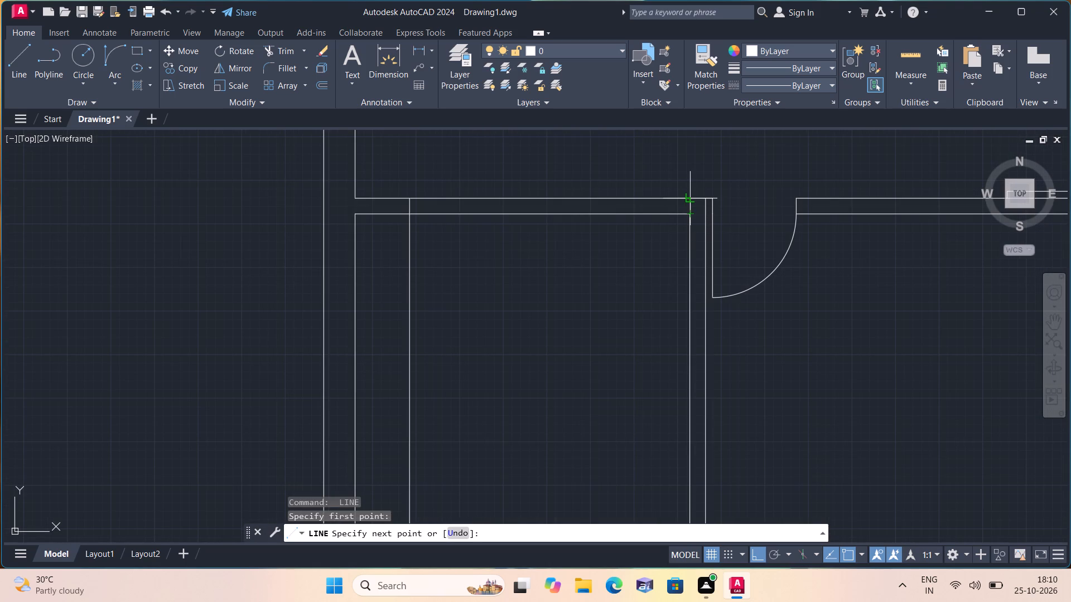
click(694, 202)
key(space)
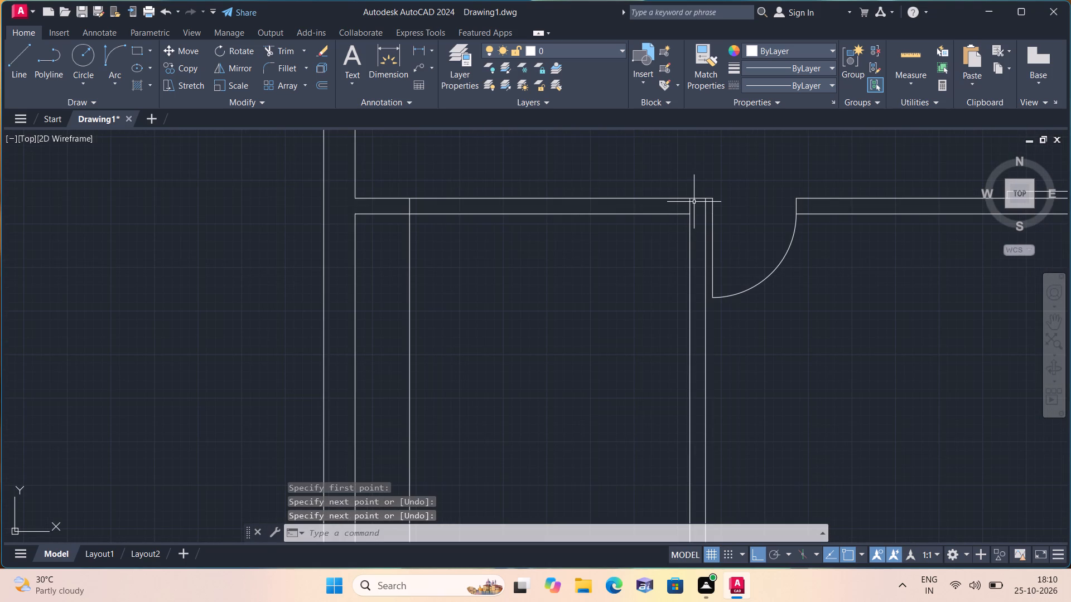
Draw a closed 5' by 9" rectangle from lines in the empty space east of the floor plan.
scroll(694, 202, down, 1)
scroll(741, 224, down, 2)
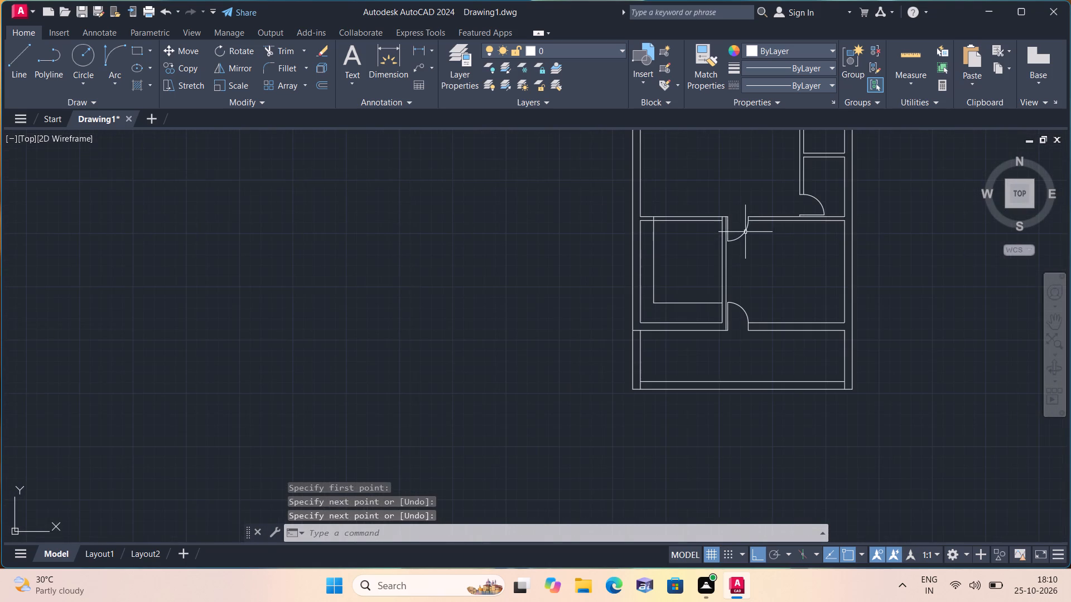
scroll(754, 235, down, 1)
middle_drag(753, 235, 673, 207)
scroll(684, 214, down, 3)
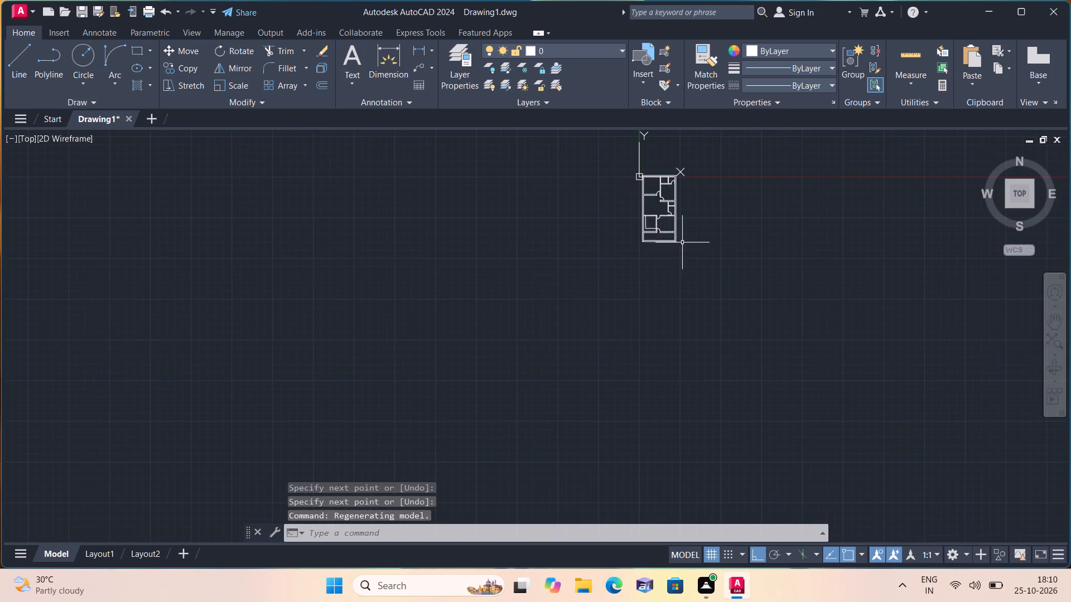
scroll(678, 241, down, 1)
middle_drag(677, 240, 568, 271)
scroll(588, 251, up, 2)
scroll(549, 197, up, 3)
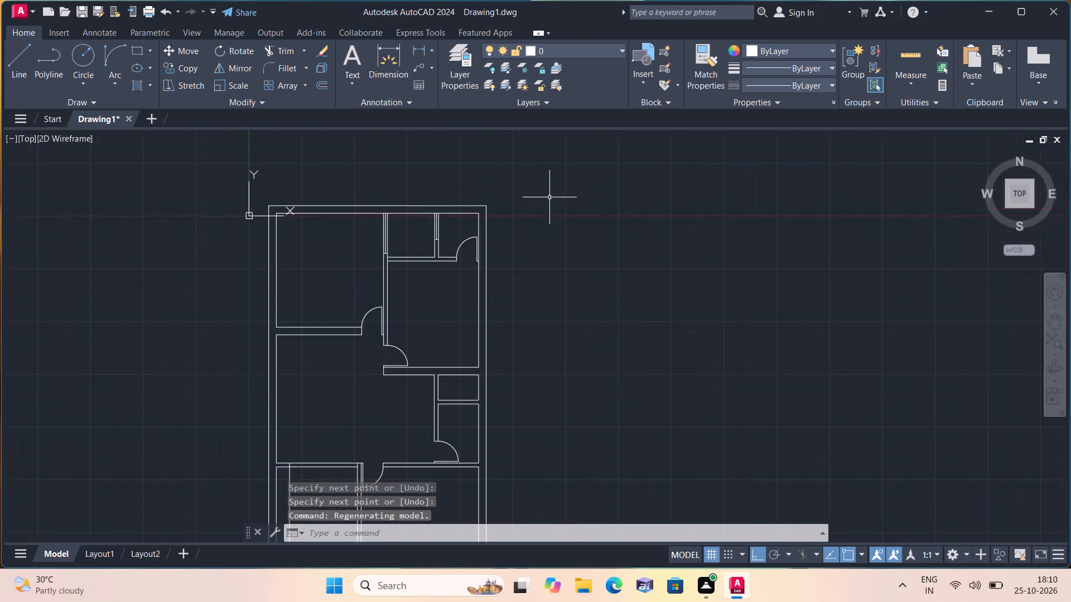
middle_drag(516, 200, 337, 270)
text(l)
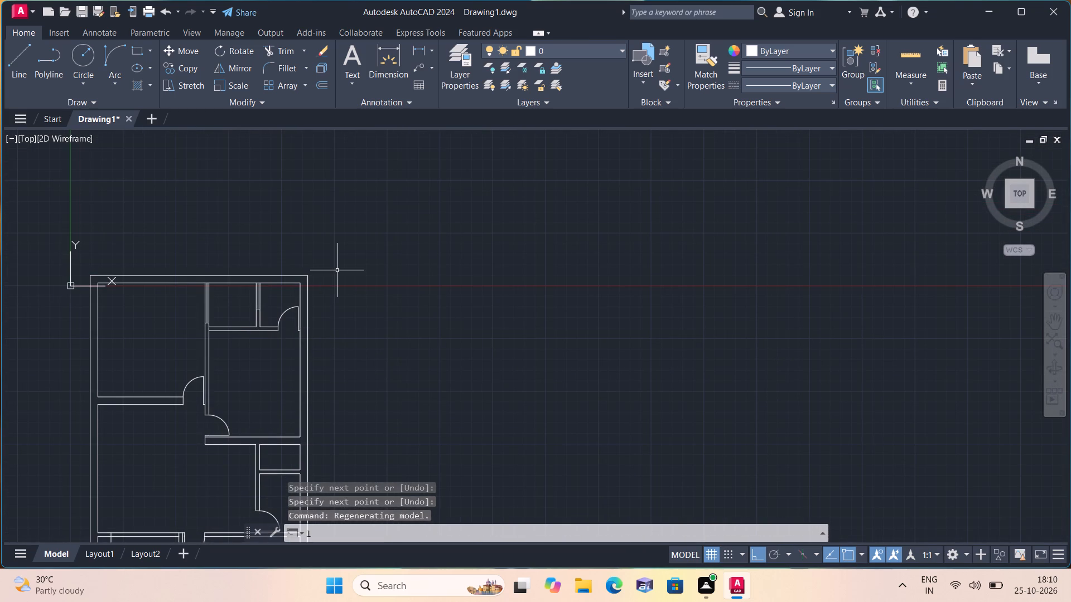
key(space)
click(397, 293)
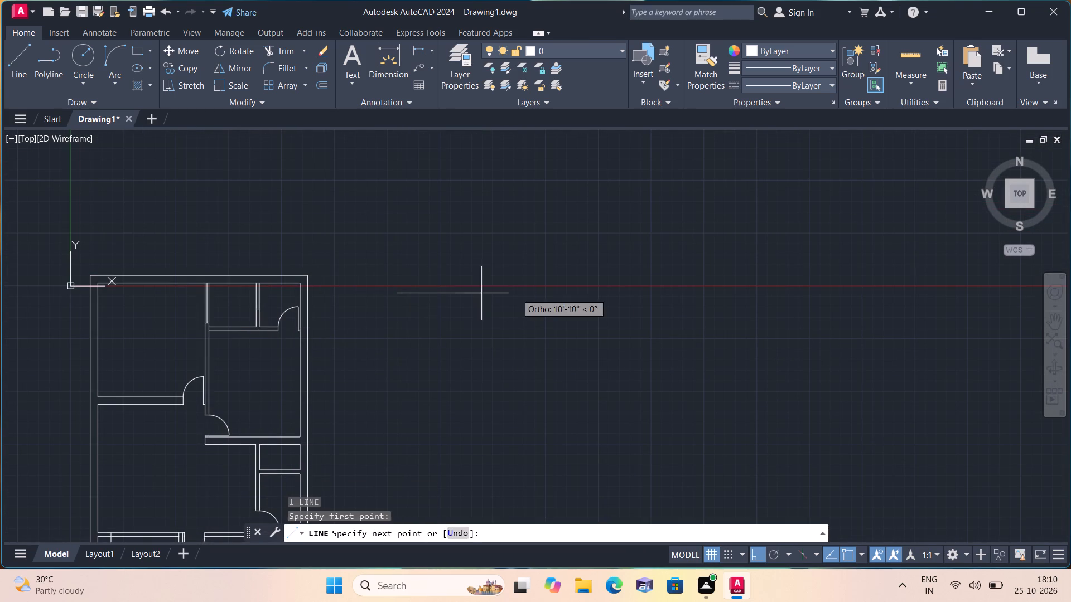
text(5')
key(space)
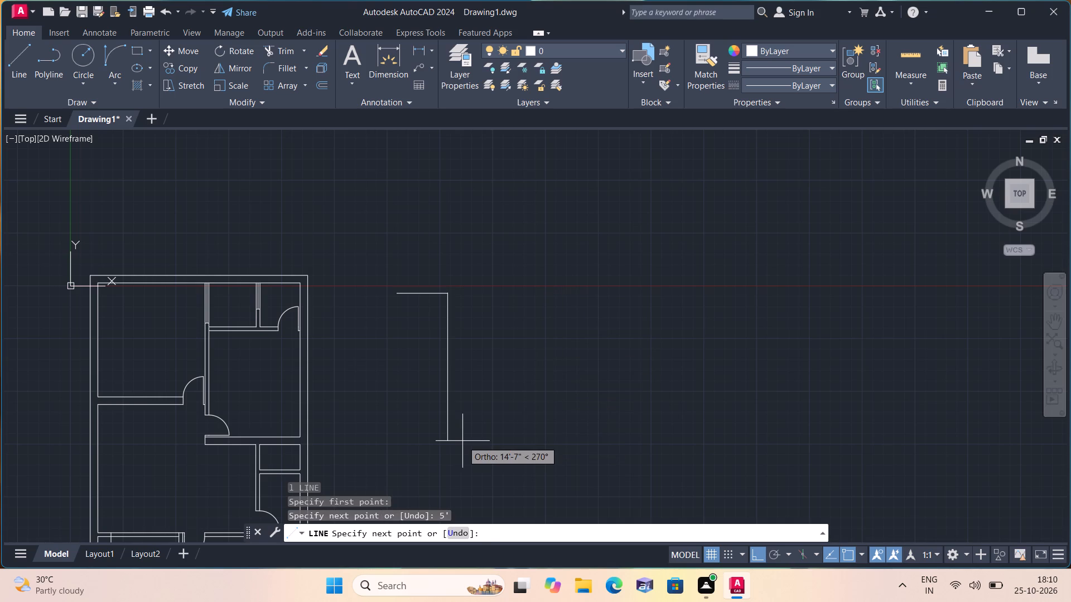
text(9")
key(space)
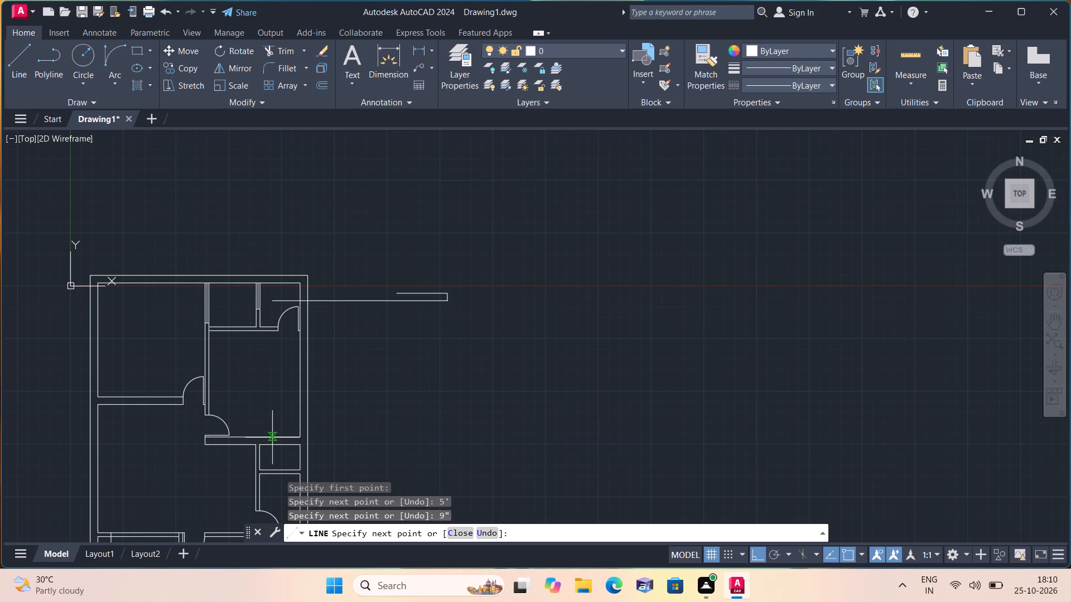
text(5')
key(space)
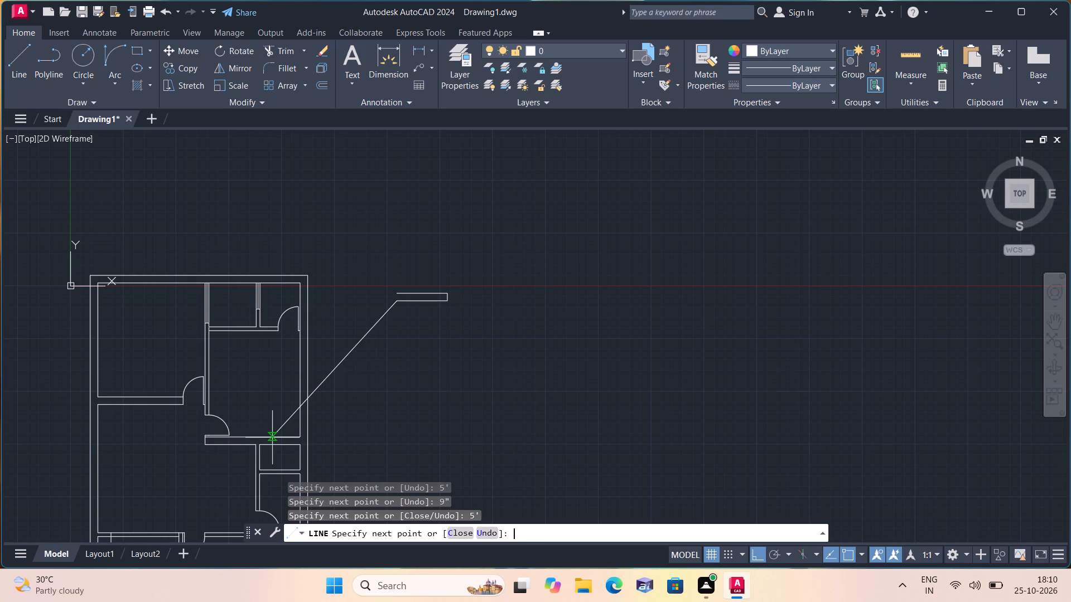
scroll(307, 368, up, 1)
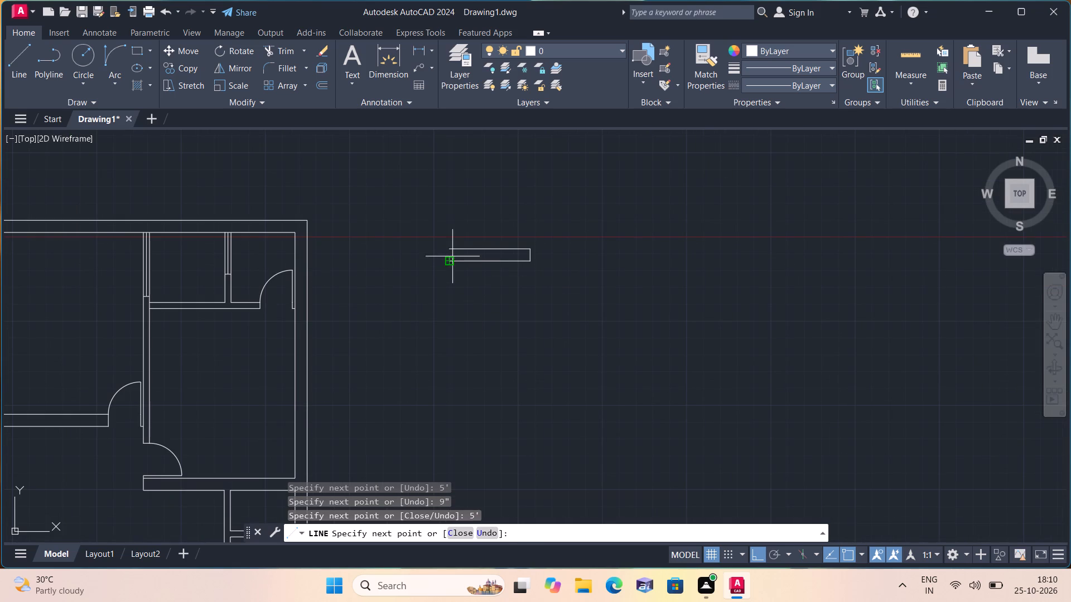
click(452, 250)
key(space)
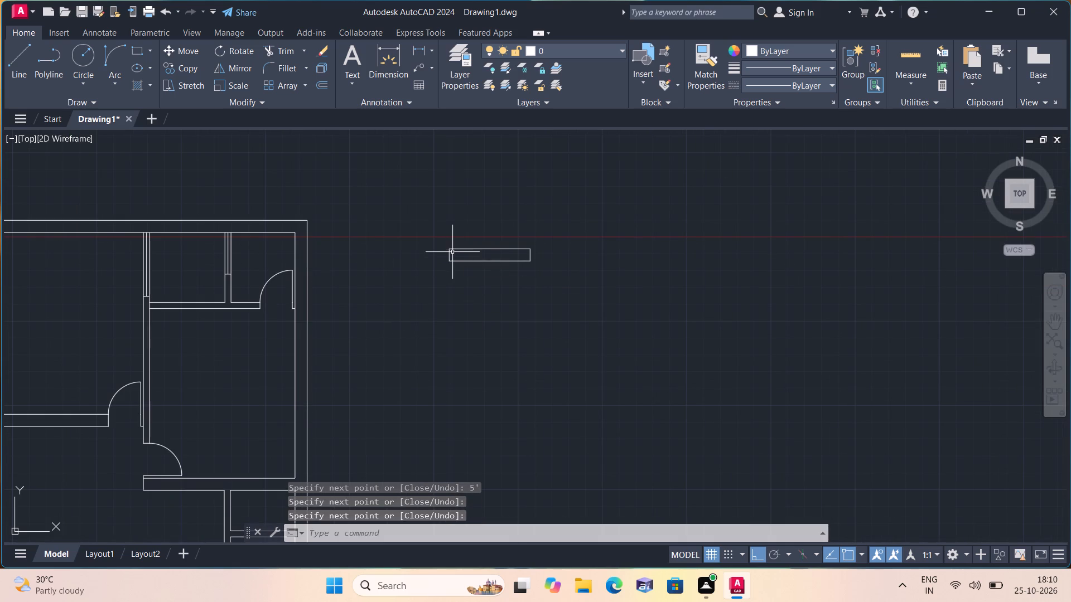
Draw a lengthwise centre line through the 5' by 9" rectangle between the midpoints of its short sides.
scroll(454, 269, up, 2)
key(space)
click(438, 229)
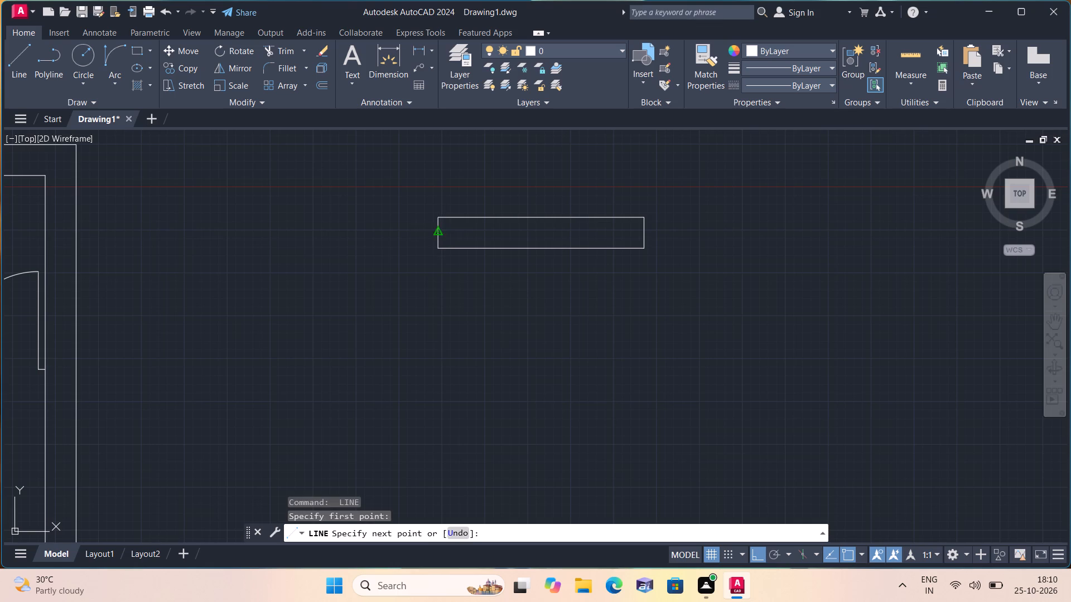
click(644, 232)
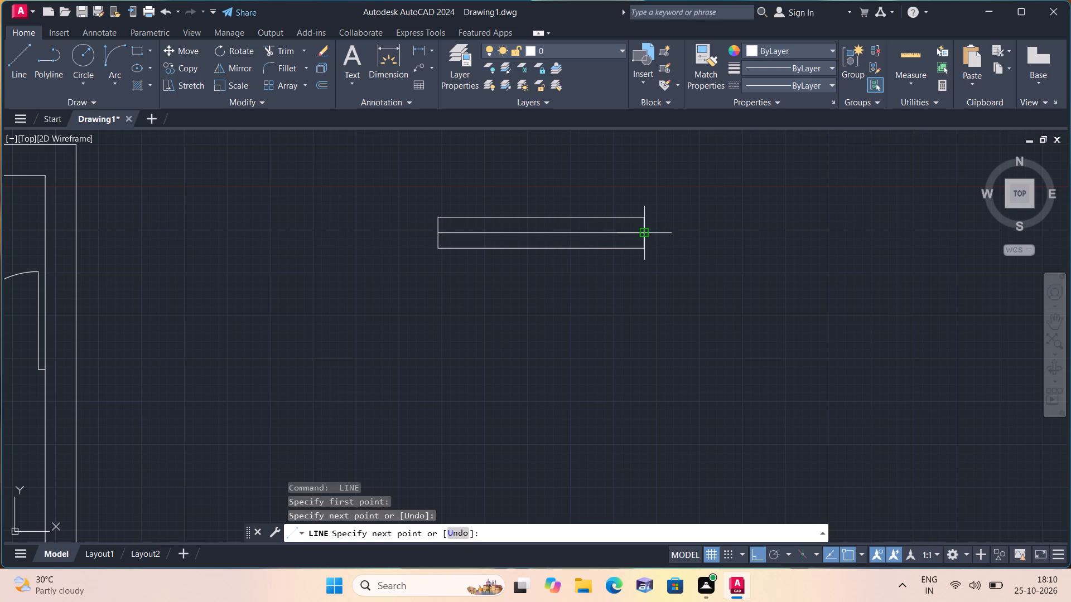
Draw a closed 2' by 4.5" rectangle from lines in the empty space east of the floor plan's middle rooms.
key(space)
scroll(644, 237, down, 3)
scroll(620, 313, down, 1)
middle_drag(617, 312, 615, 310)
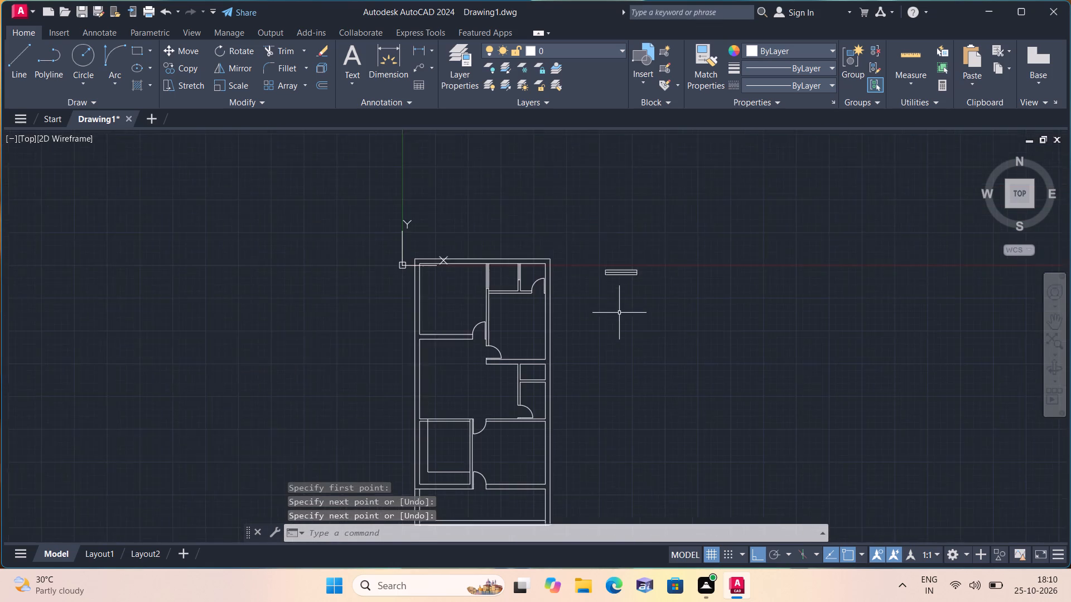
middle_drag(615, 310, 626, 233)
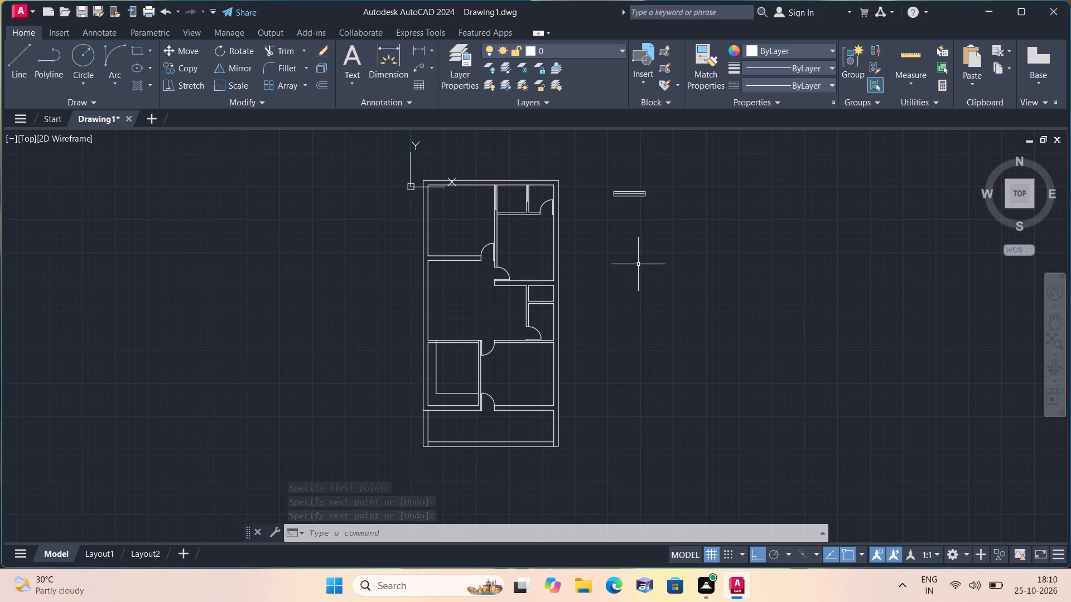
key(space)
scroll(535, 302, up, 3)
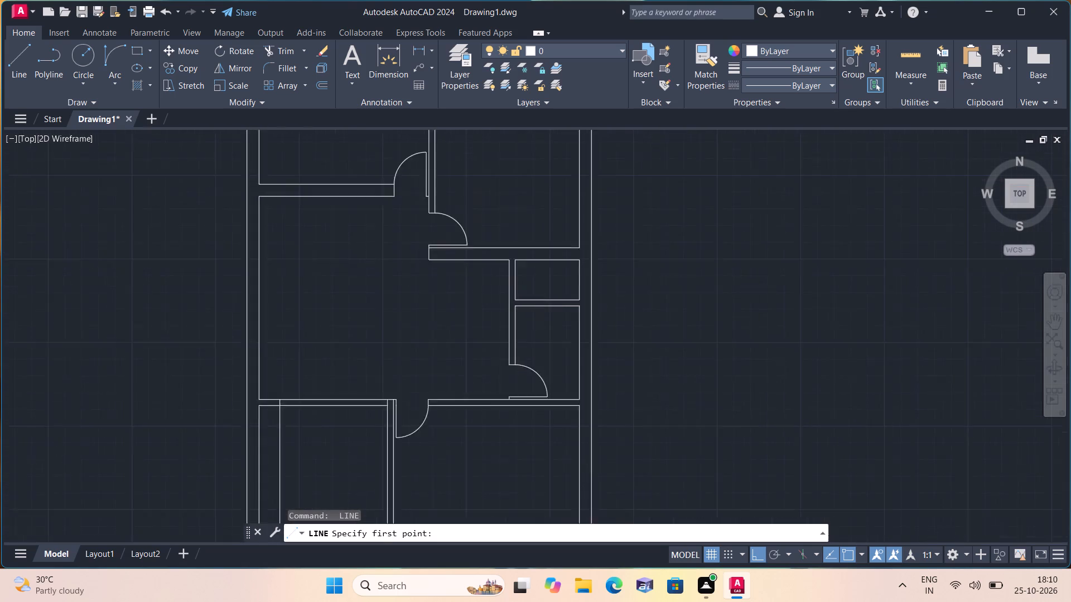
scroll(538, 300, up, 1)
scroll(550, 298, down, 2)
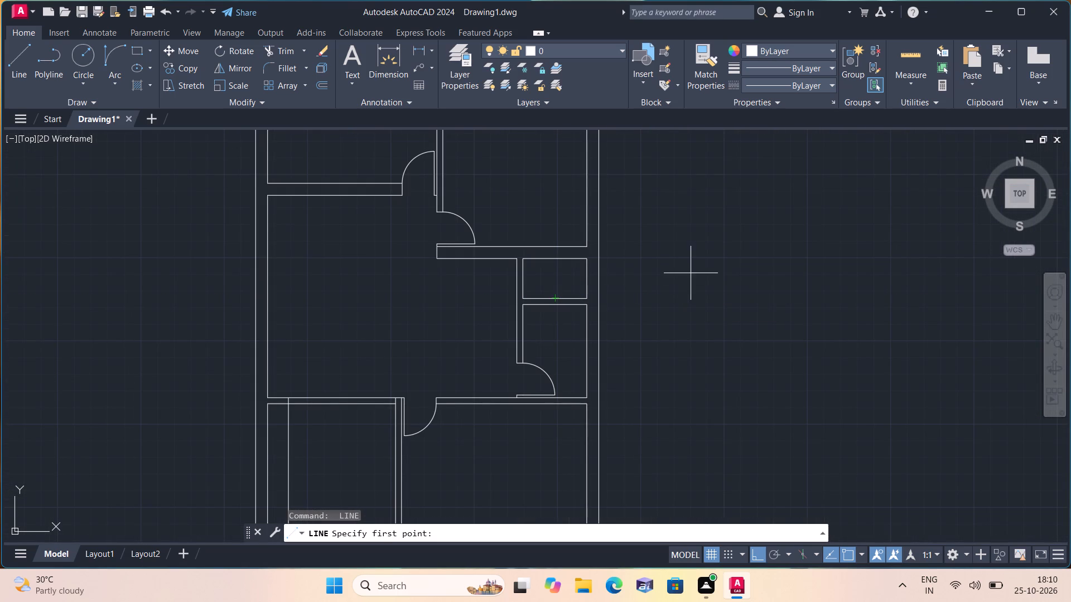
click(686, 264)
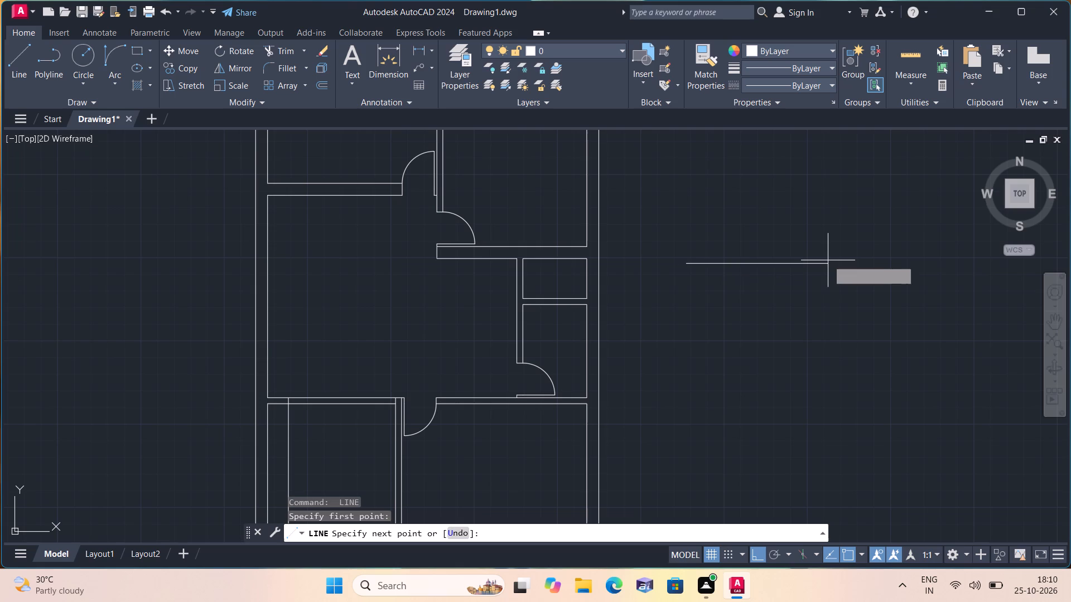
text(2')
key(space)
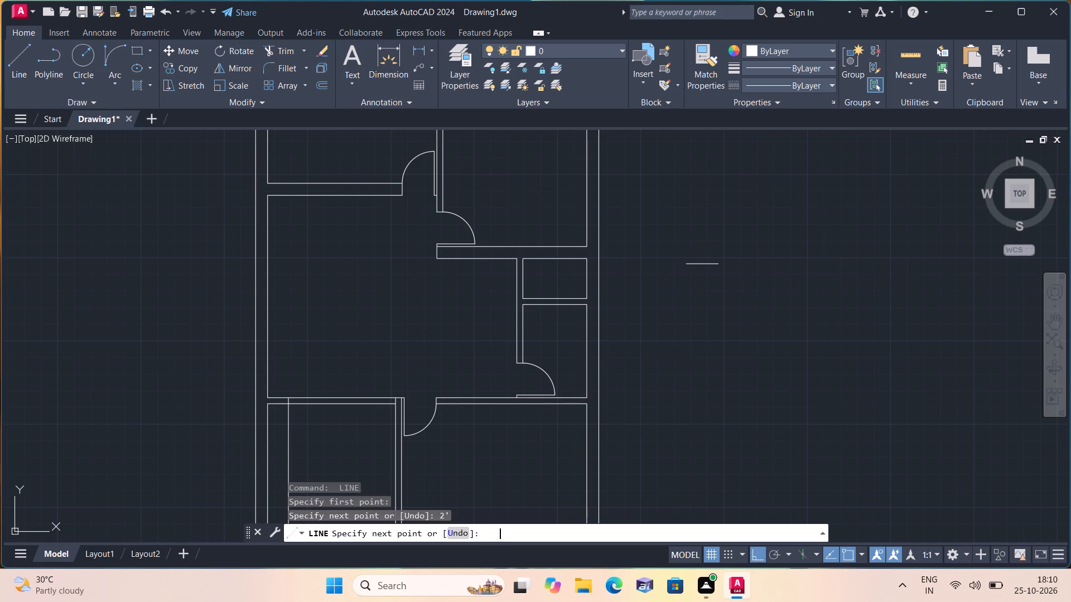
key(9)
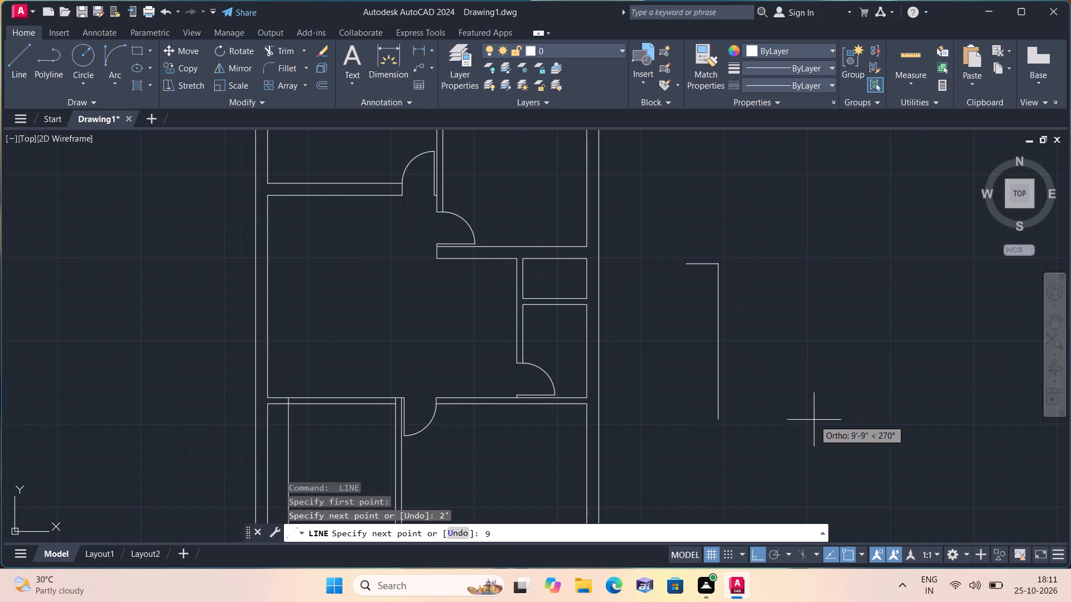
key(BackSpace)
text(4.5)
key(shift+quotedbl)
key(space)
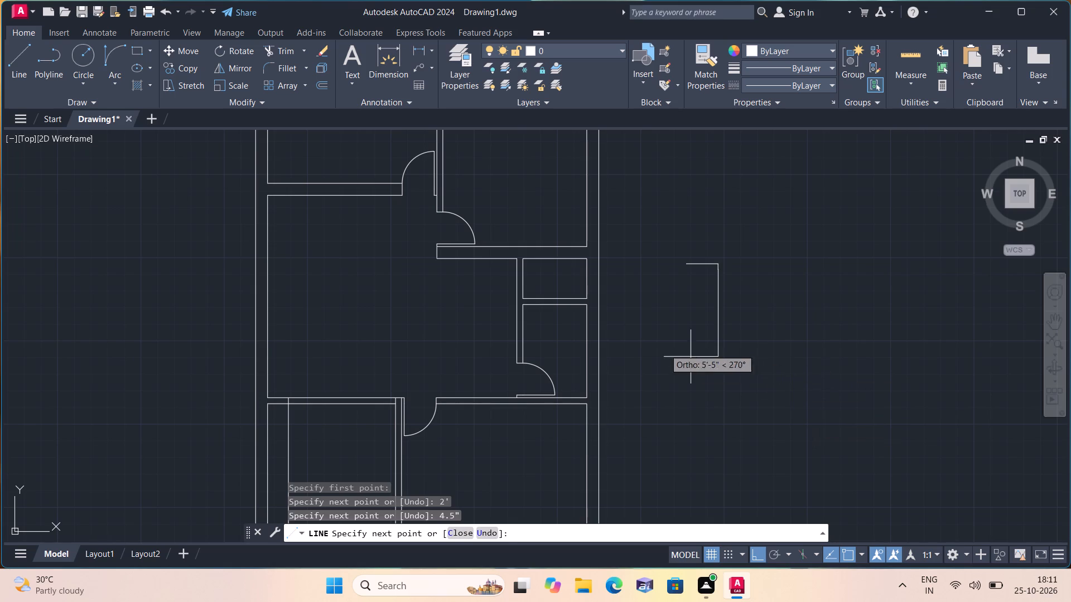
text(2')
key(space)
scroll(698, 250, up, 2)
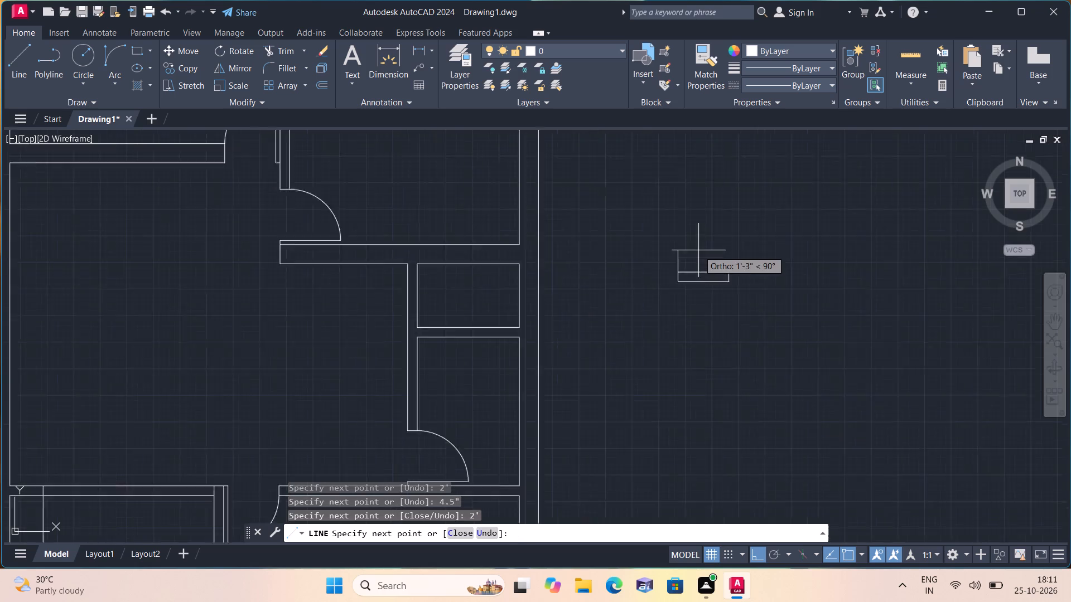
click(668, 283)
key(space)
Draw a lengthwise centre line through the 2' by 4.5" rectangle between the midpoints of its short sides.
scroll(668, 283, up, 2)
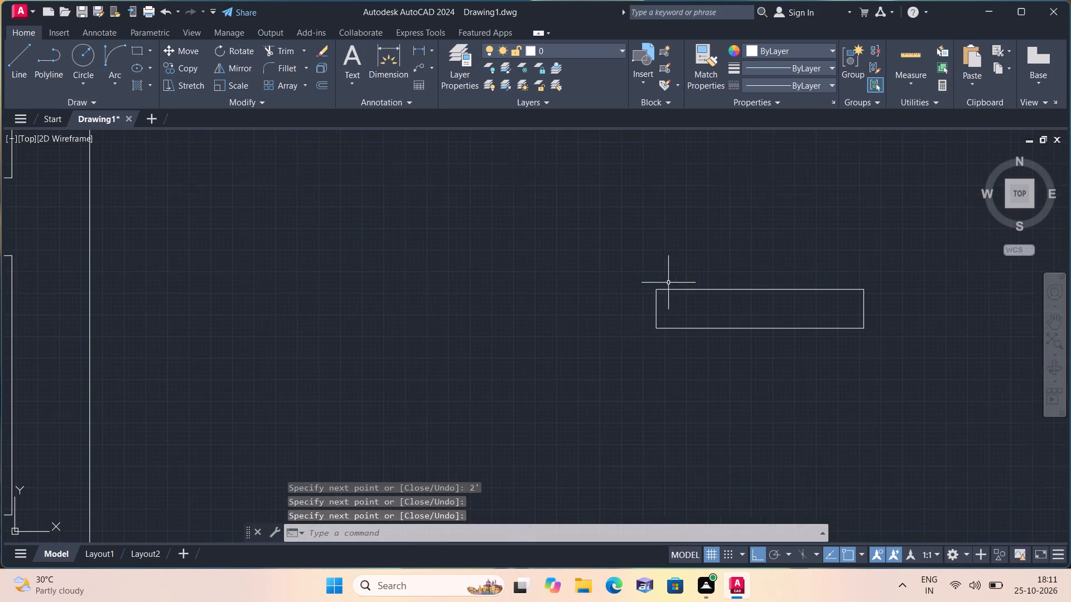
key(space)
click(657, 309)
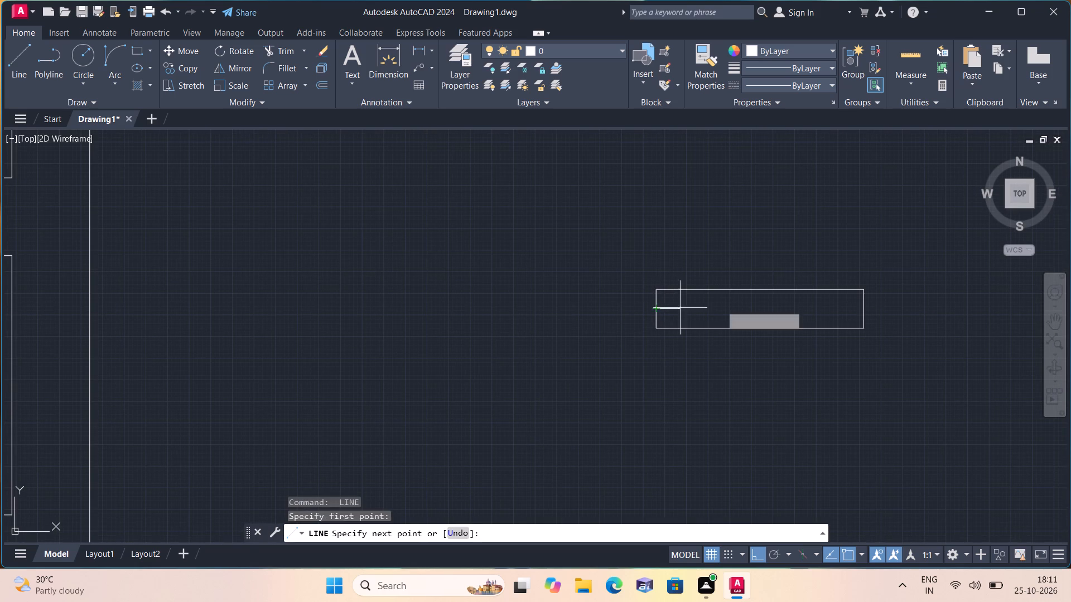
click(867, 306)
key(space)
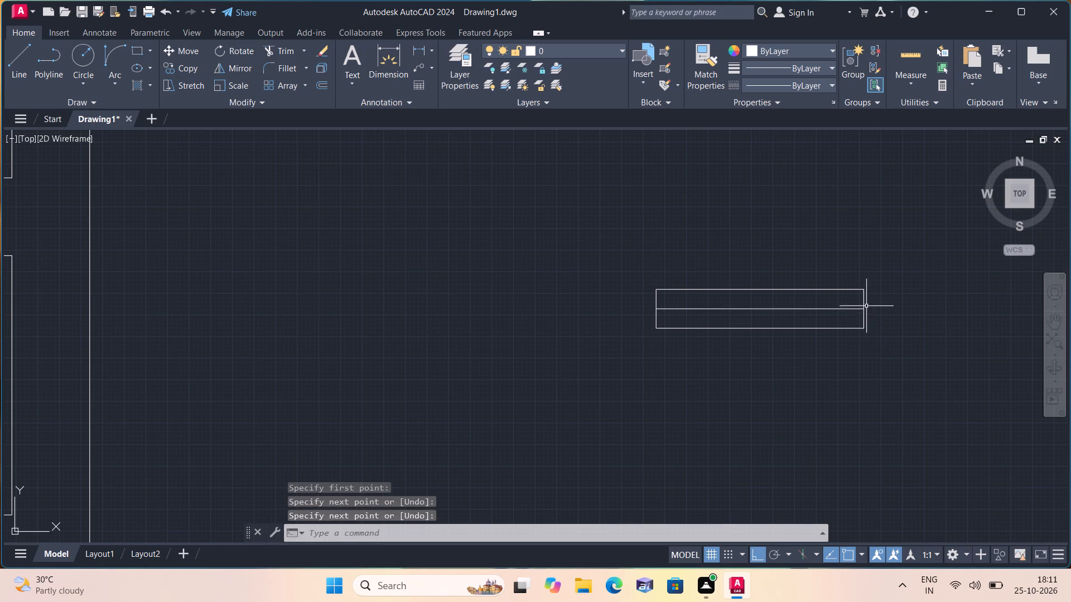
With Ortho off, move the 2' by 4.5" window symbol by its bottom midpoint into the partition between the two small east rooms, at its lower face's midpoint.
scroll(730, 275, down, 4)
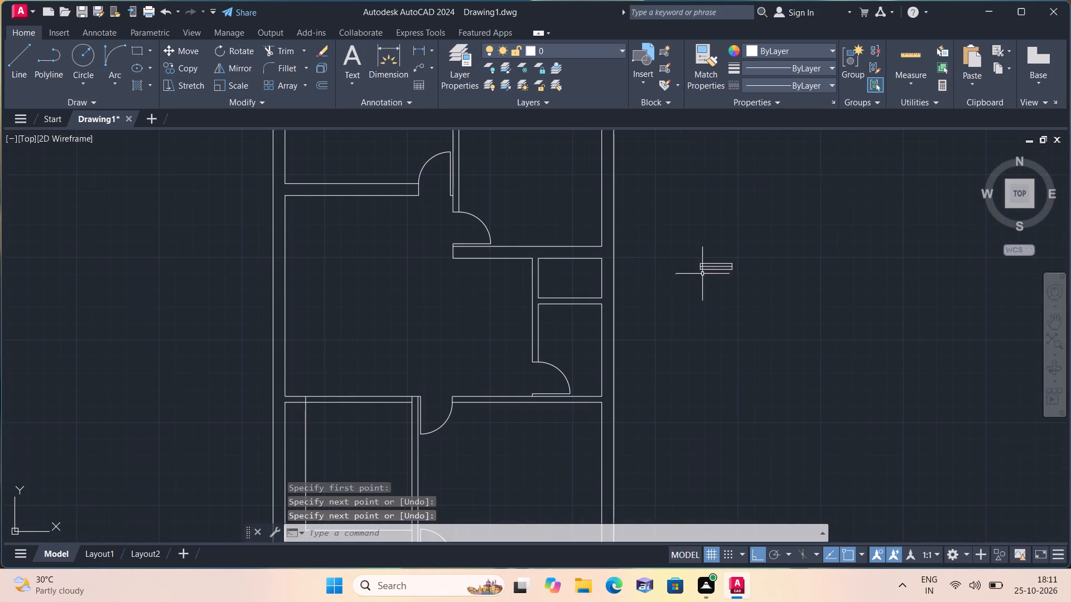
click(756, 551)
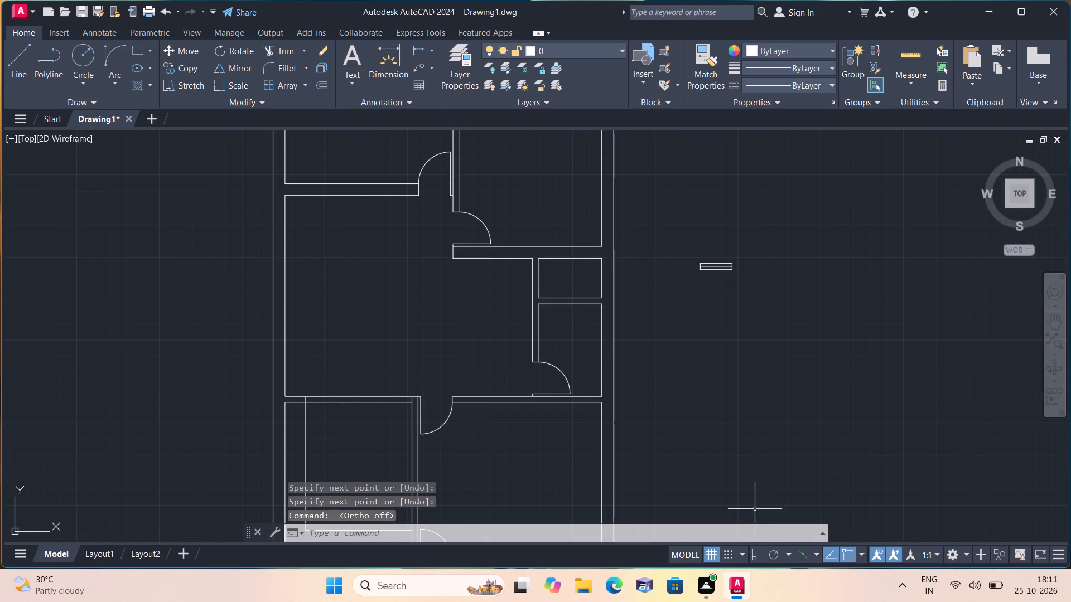
scroll(695, 265, up, 1)
click(689, 230)
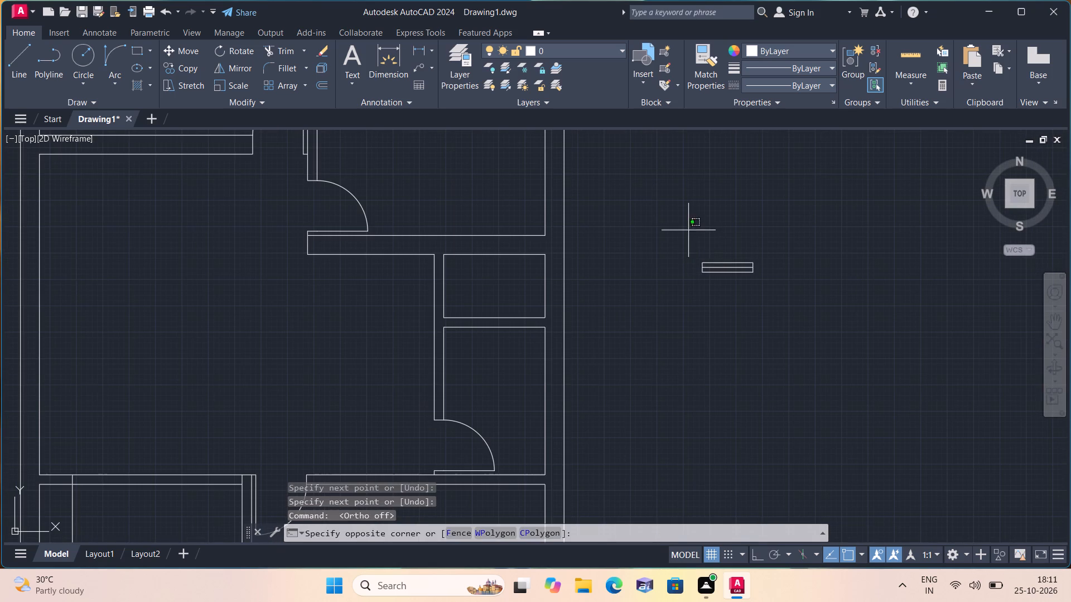
click(792, 280)
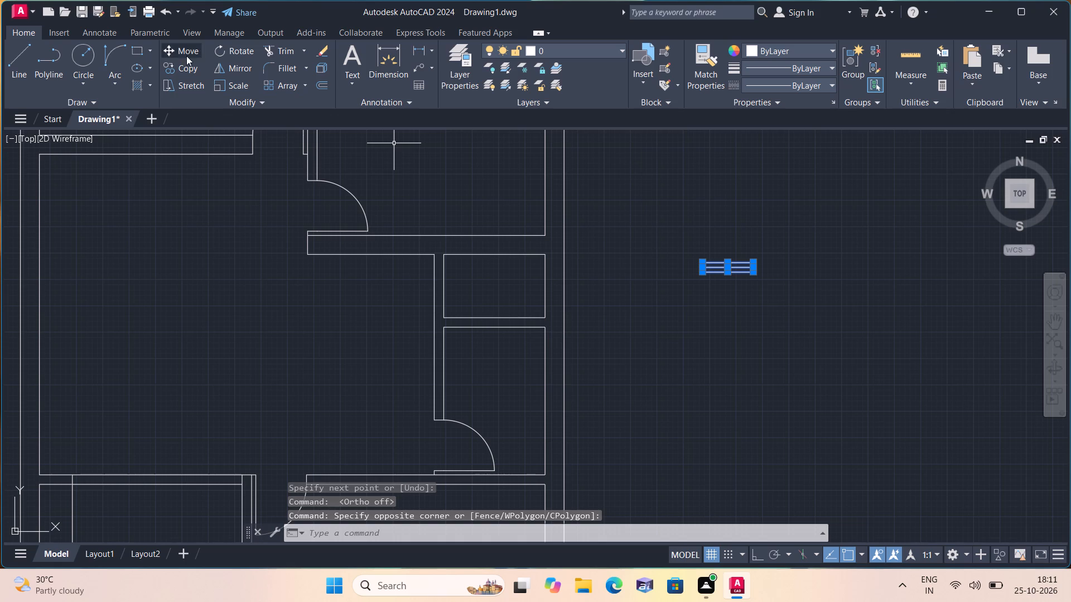
click(186, 48)
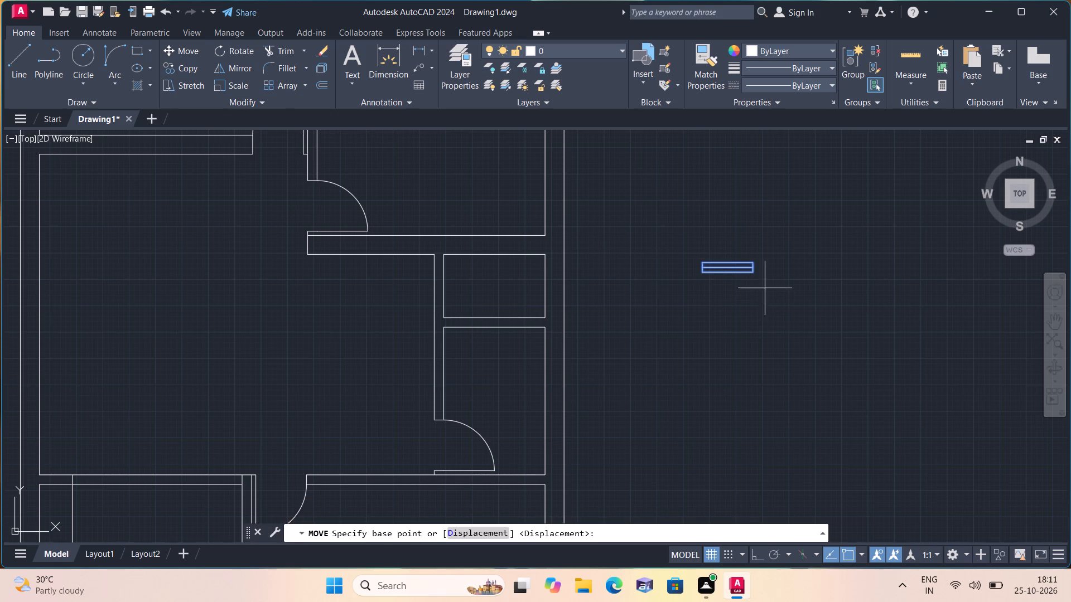
click(727, 273)
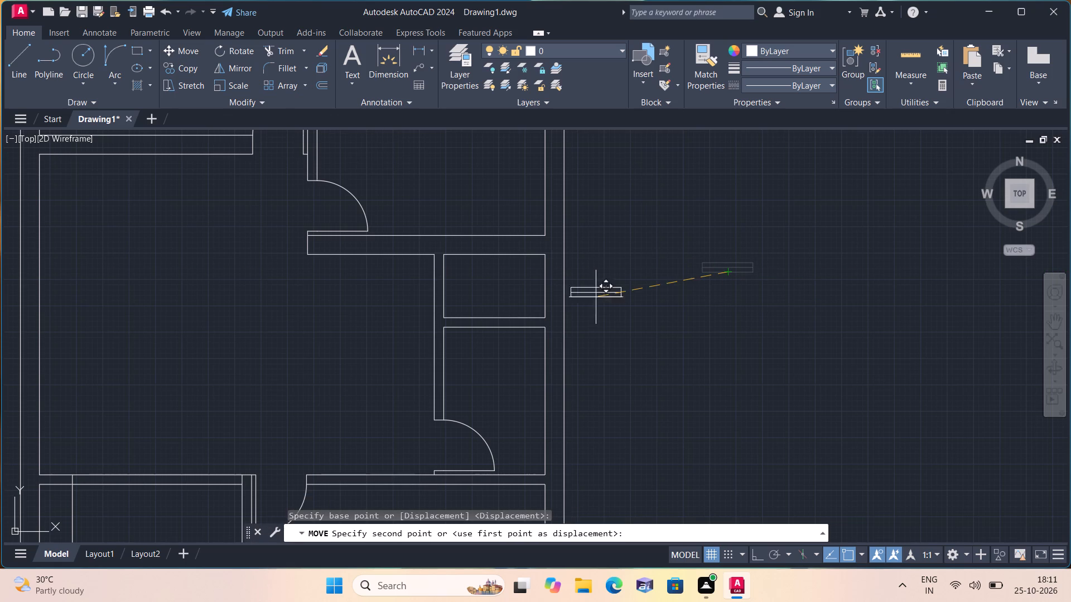
click(493, 325)
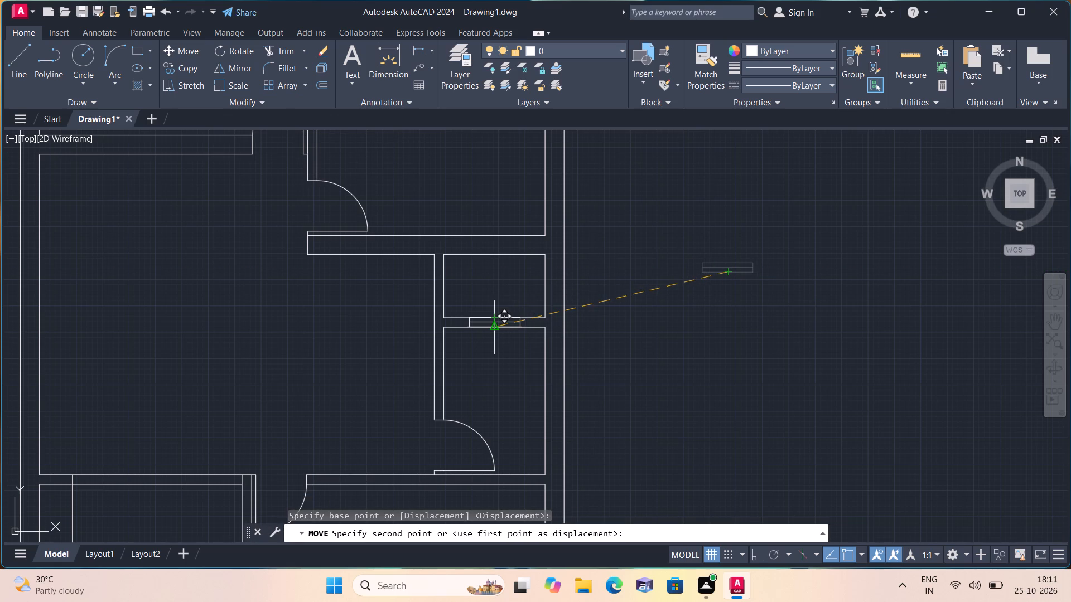
Copy the 5' by 9" window symbol by its top midpoint onto the lower cross wall's upper face, once east and once west of the door.
scroll(504, 313, down, 1)
middle_drag(615, 312, 636, 220)
scroll(624, 290, down, 1)
scroll(636, 218, down, 1)
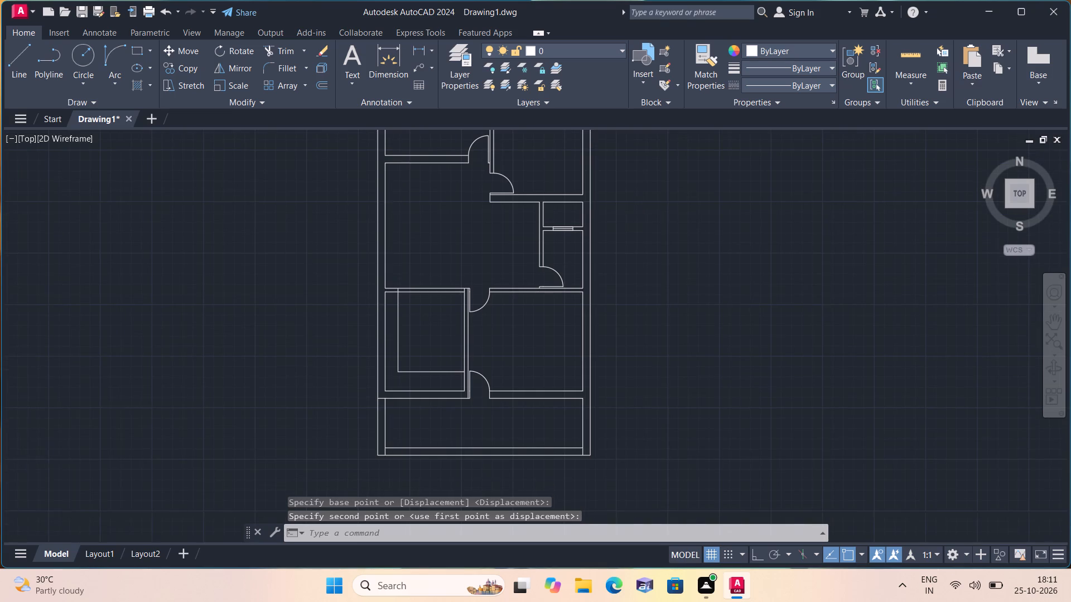
scroll(636, 217, down, 3)
scroll(652, 191, up, 4)
scroll(614, 268, up, 2)
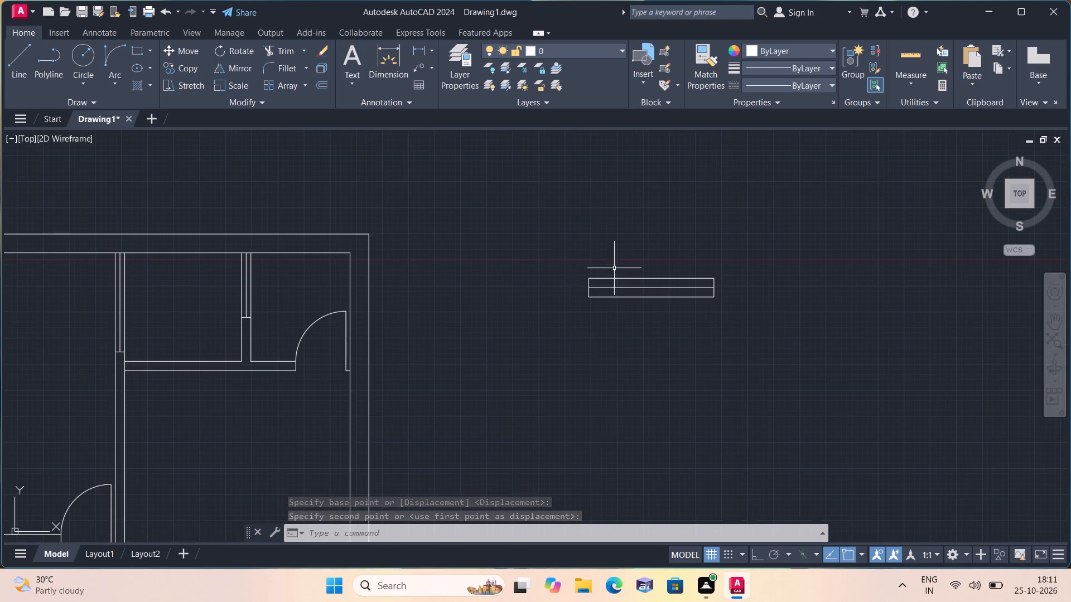
drag(559, 264, 564, 270)
click(764, 342)
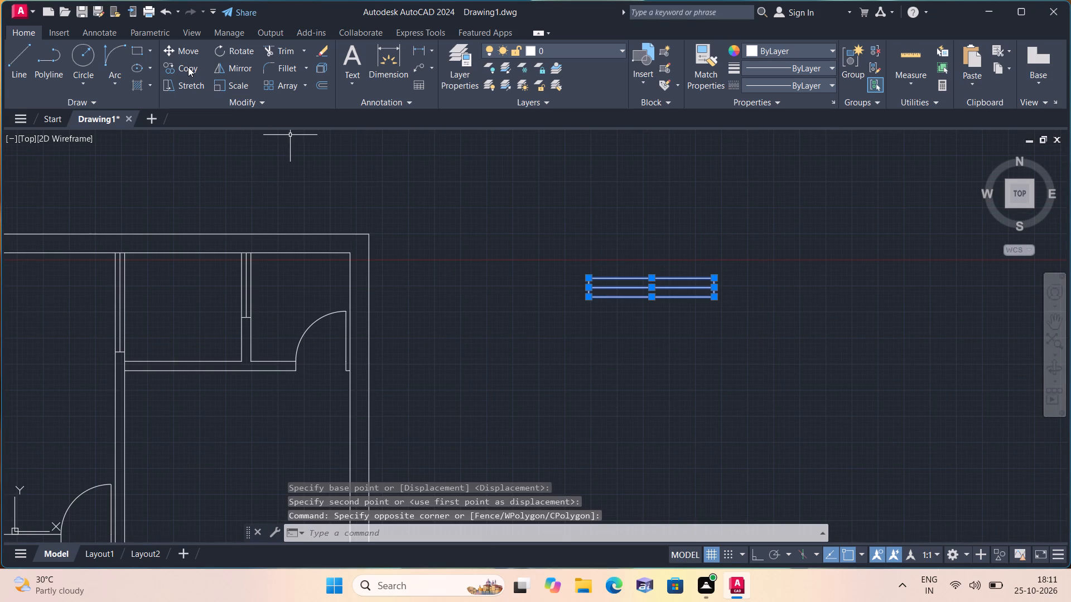
click(188, 66)
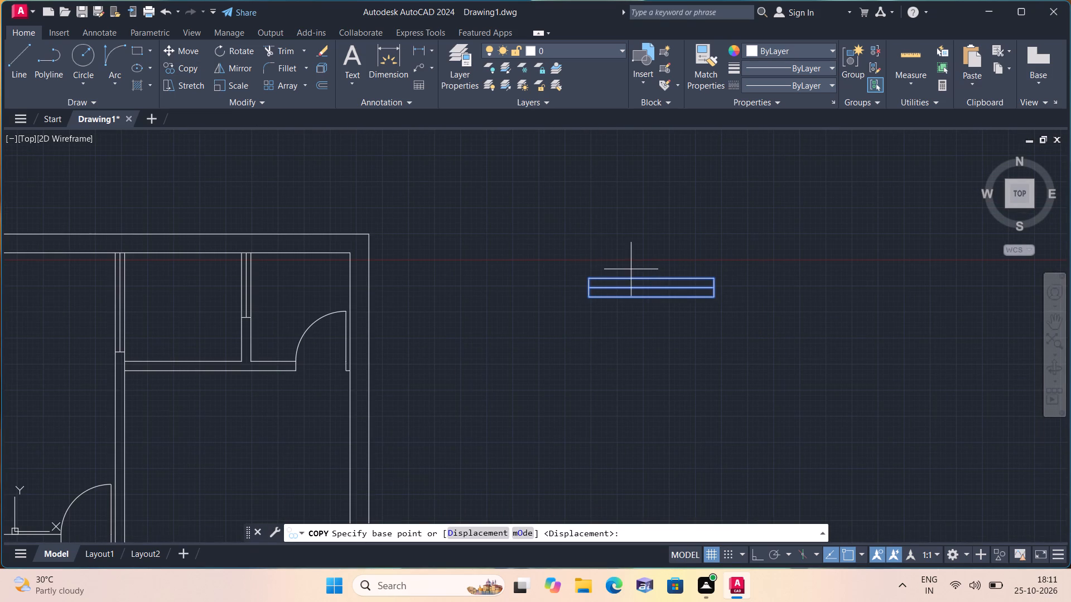
click(652, 278)
scroll(643, 272, down, 2)
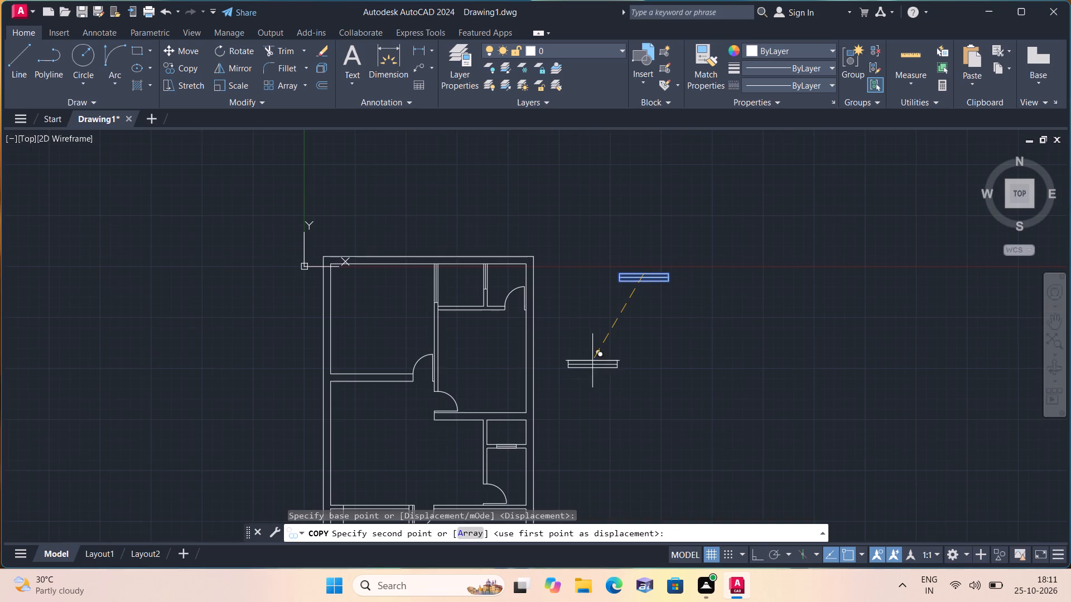
middle_drag(580, 374, 625, 191)
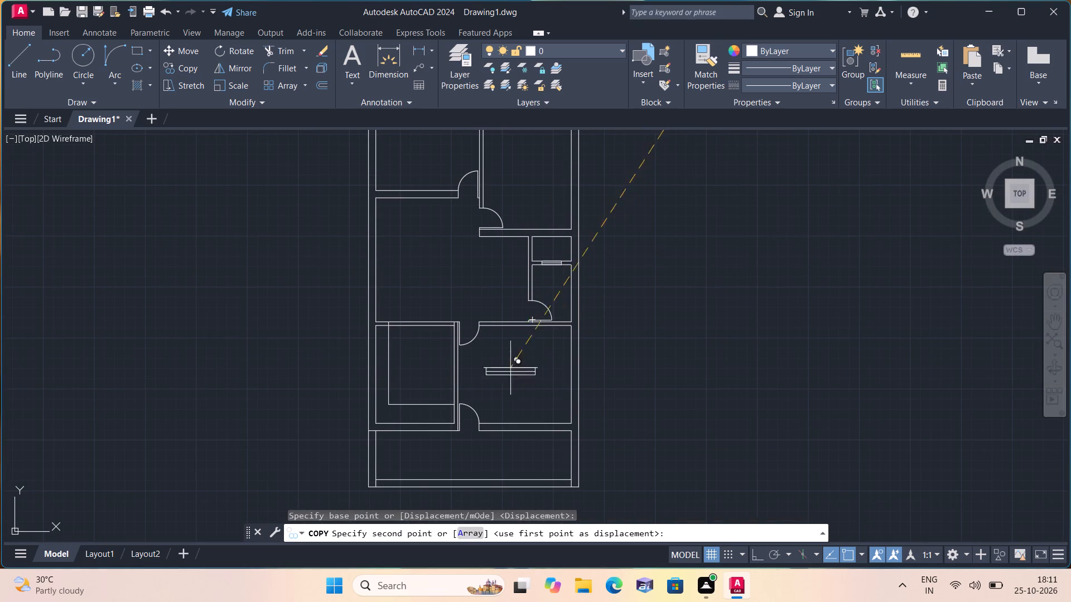
scroll(508, 403, up, 1)
click(539, 434)
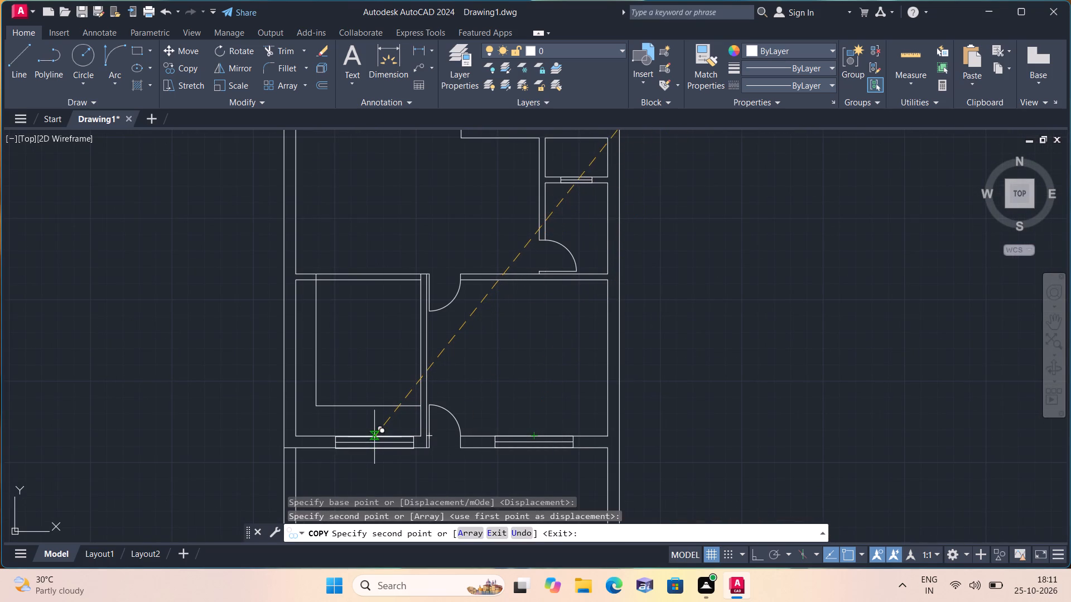
click(374, 437)
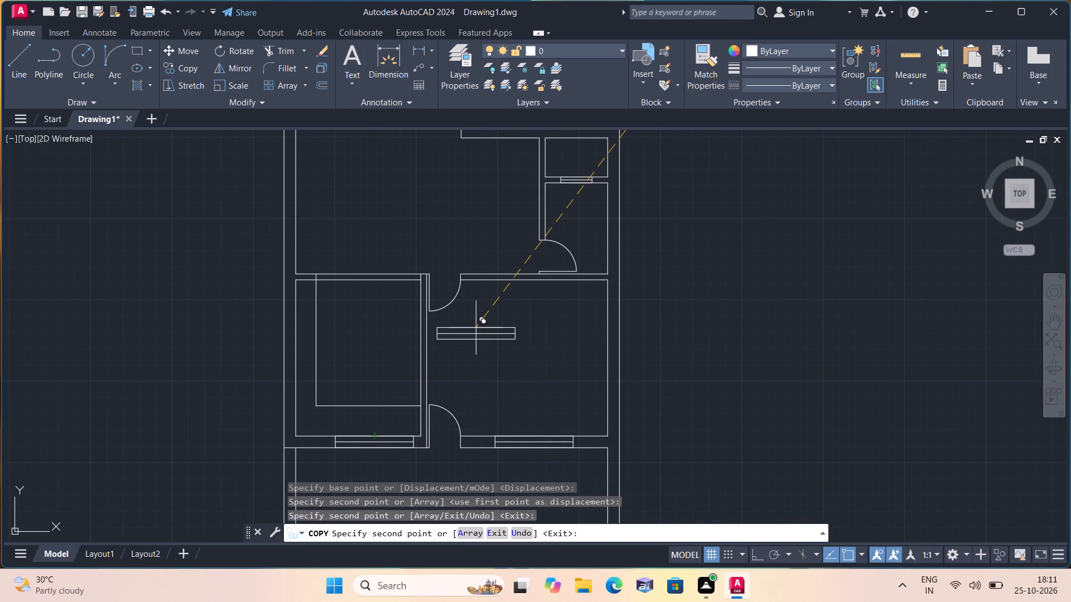
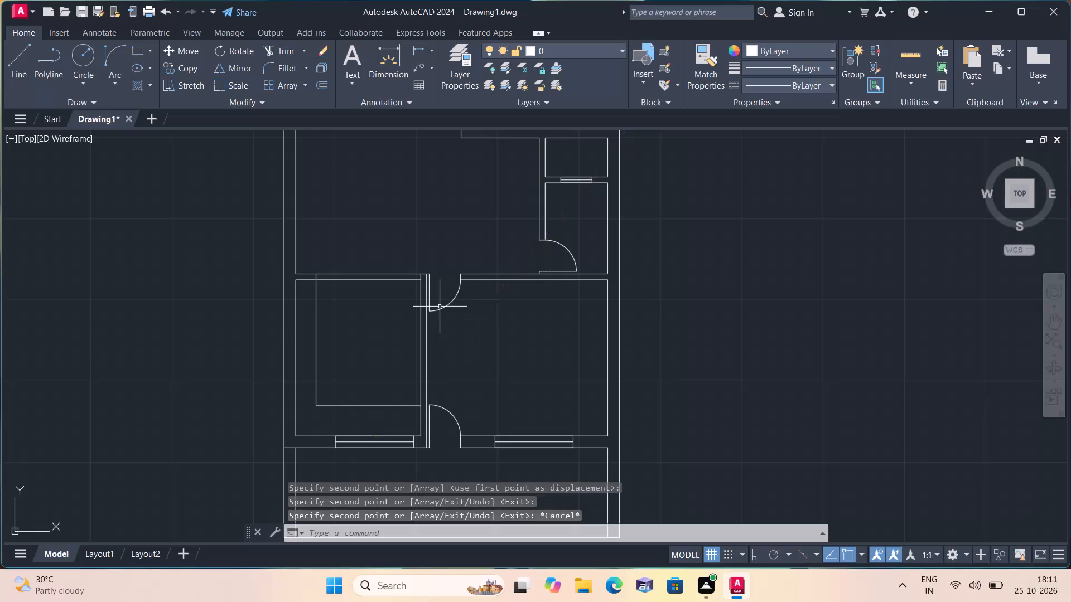
Offset the upper face of the cross wall above the lower west room 3'10" north.
scroll(443, 308, down, 1)
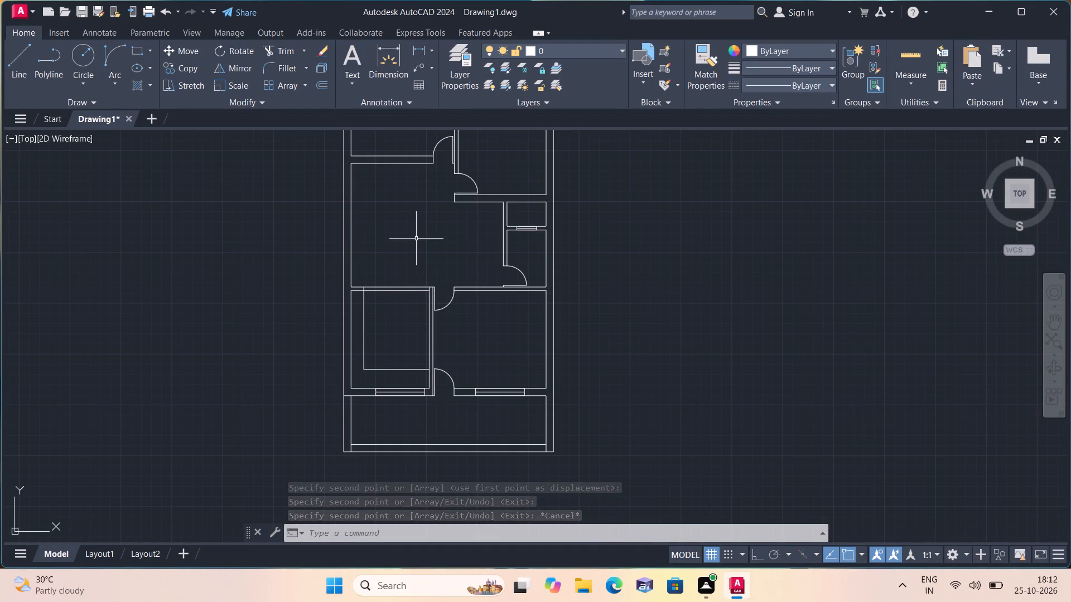
middle_drag(416, 238, 454, 261)
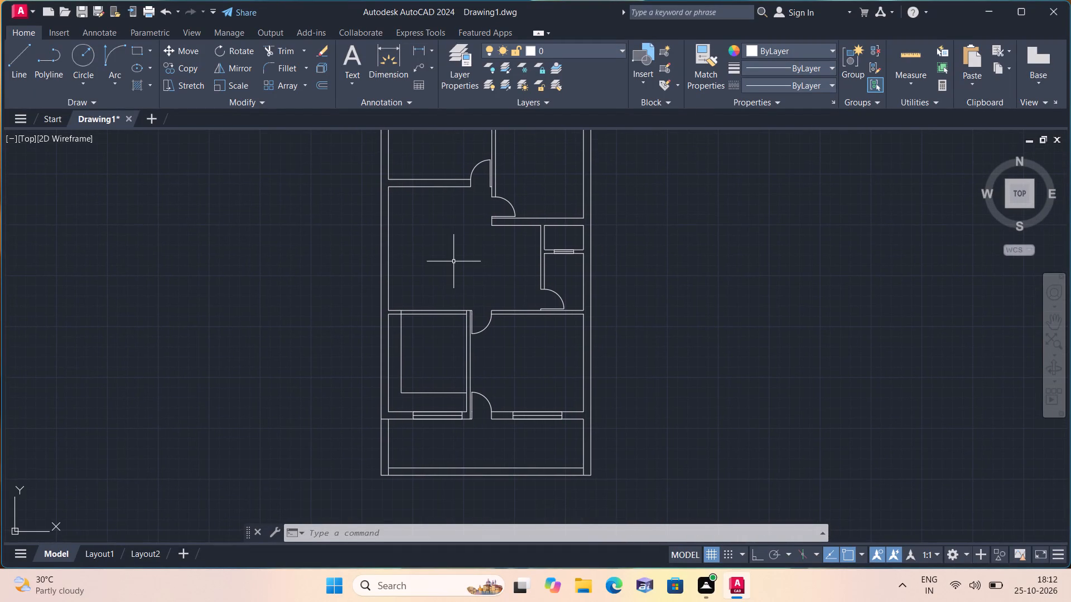
text(off)
key(space)
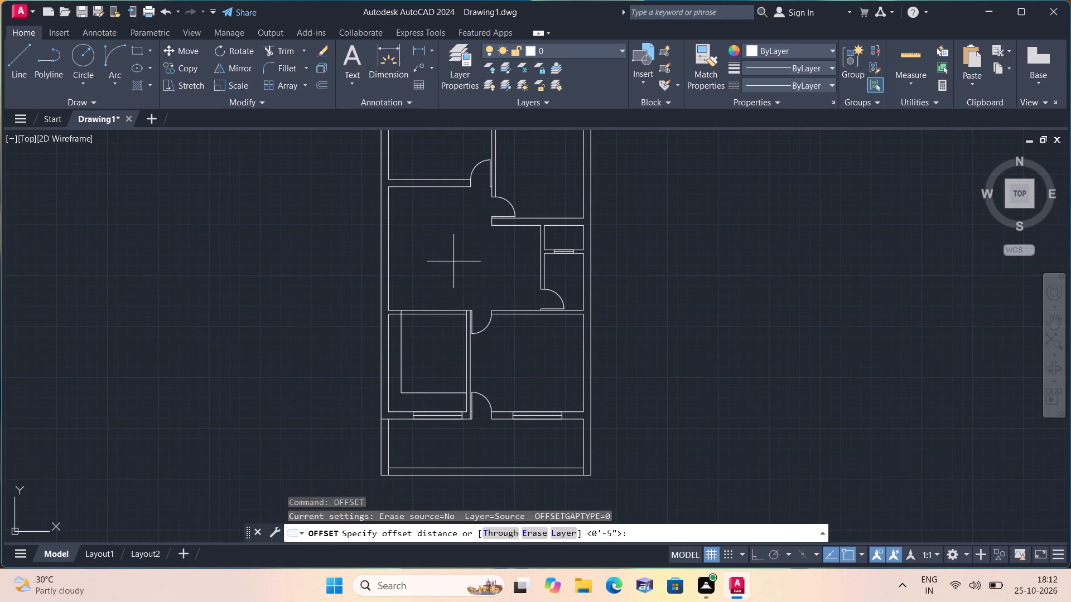
text(3'10")
key(space)
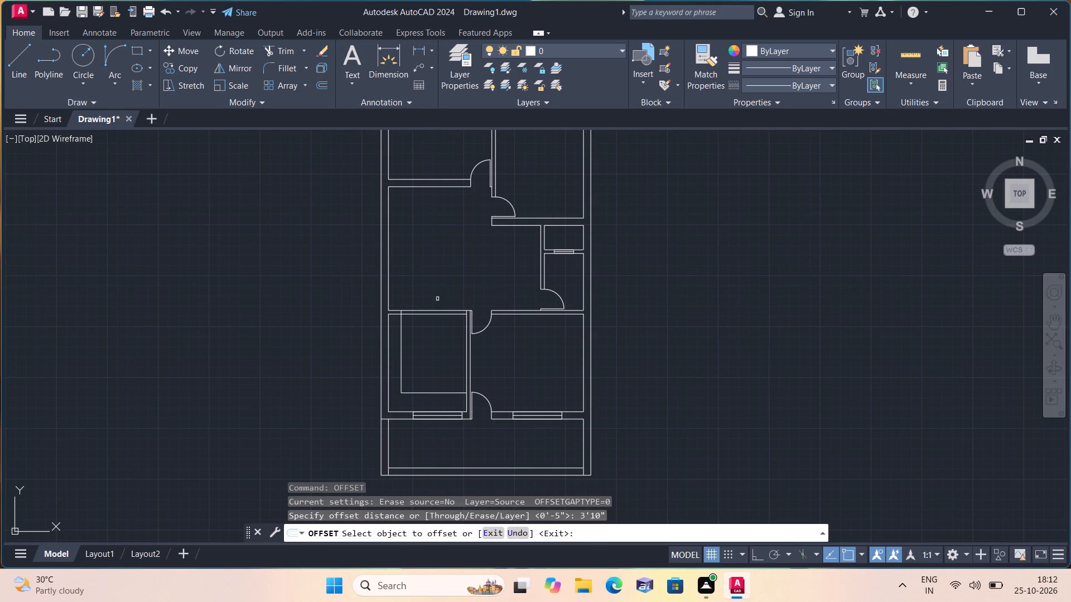
click(441, 309)
click(440, 286)
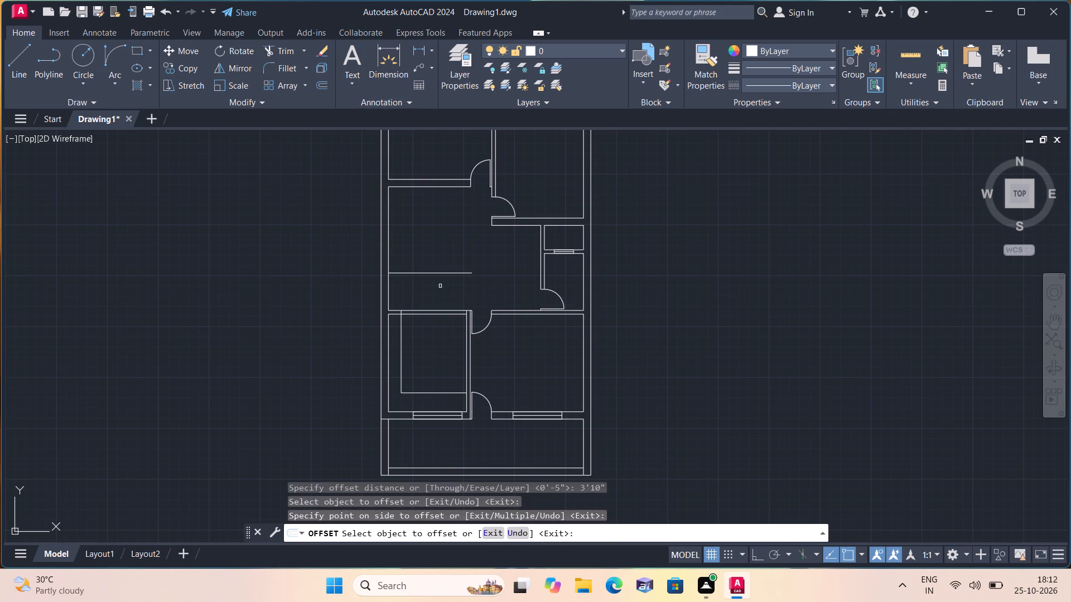
key(space)
With Ortho on, draw a vertical line from the east end of the upper west wall's lower face down to the new offset line.
text(l)
key(space)
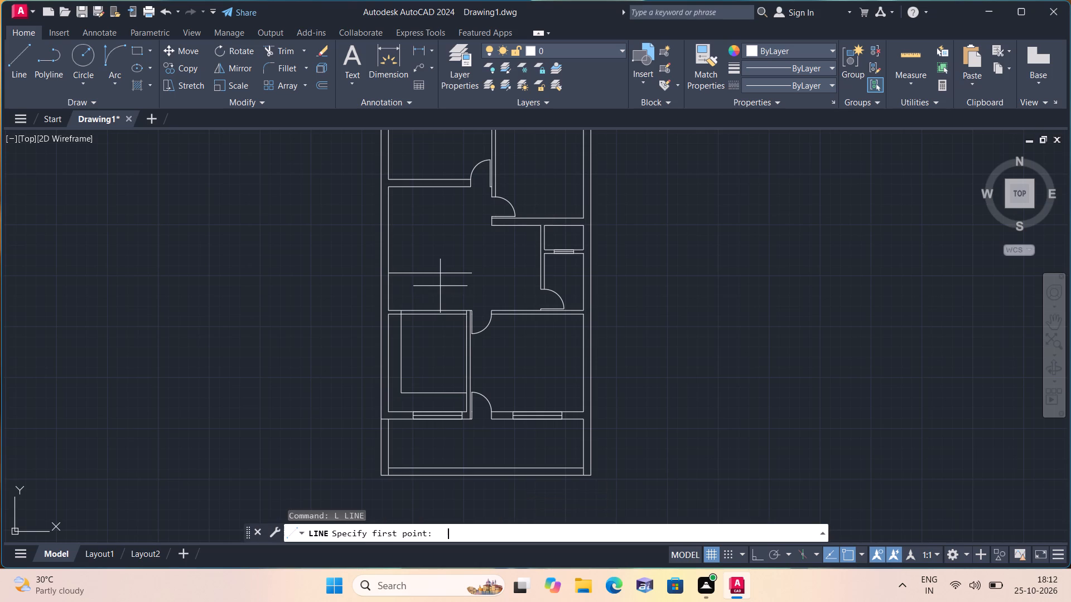
scroll(484, 230, up, 2)
scroll(472, 178, down, 1)
click(456, 142)
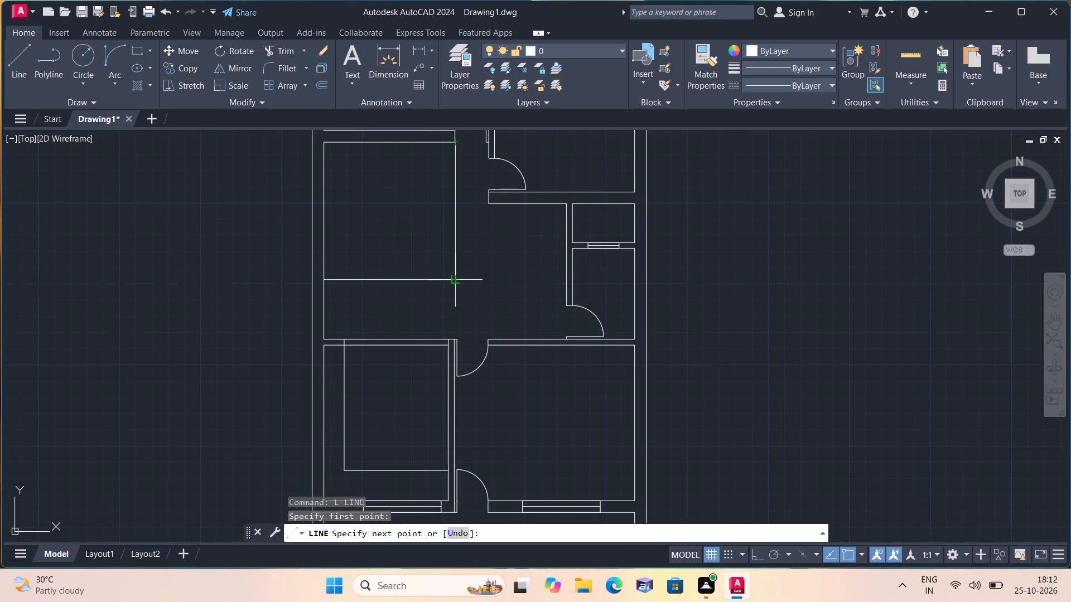
key(F8)
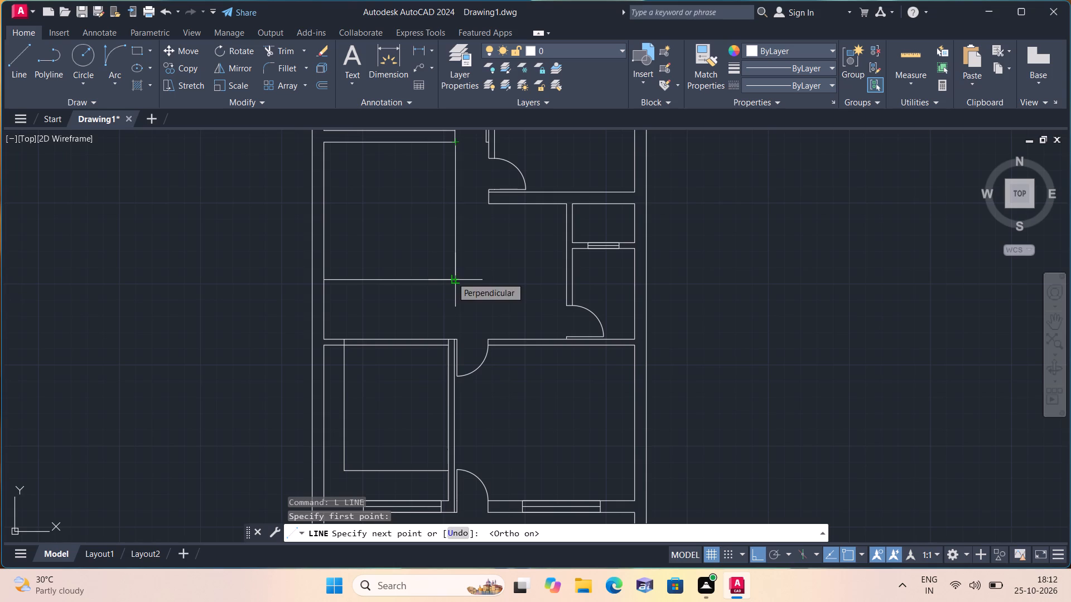
scroll(452, 277, up, 2)
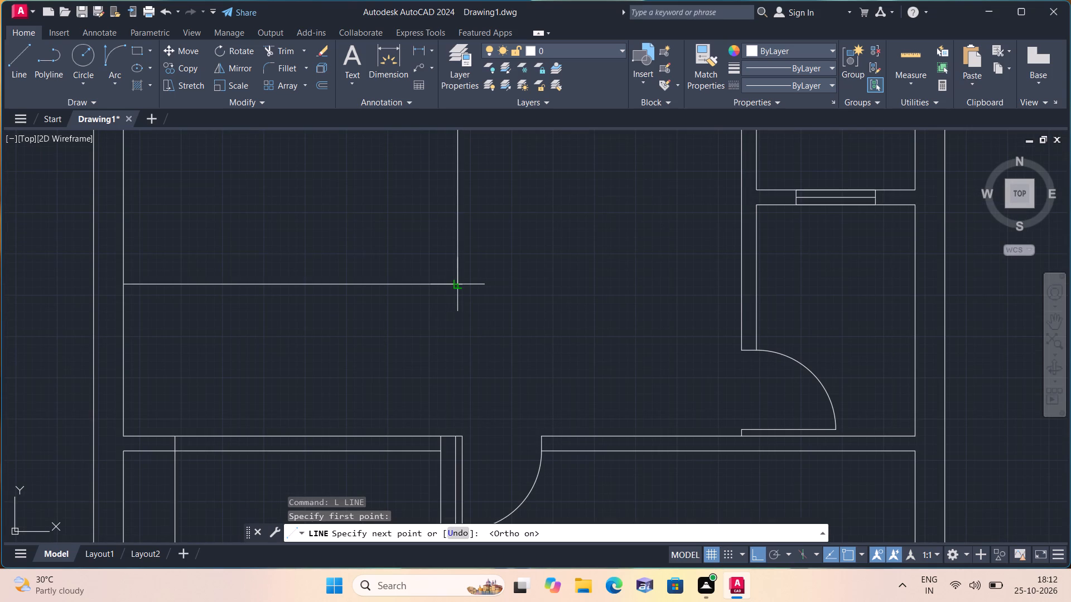
click(455, 285)
key(space)
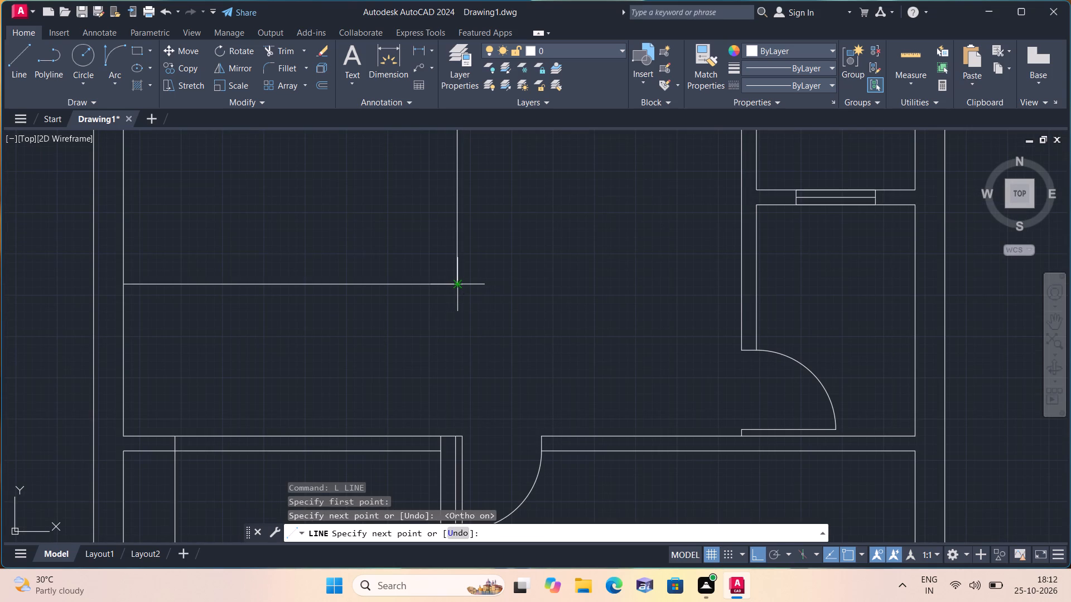
Offset the new vertical line 4.5" west to form a partition.
scroll(448, 308, up, 1)
text(off 4.5")
key(space)
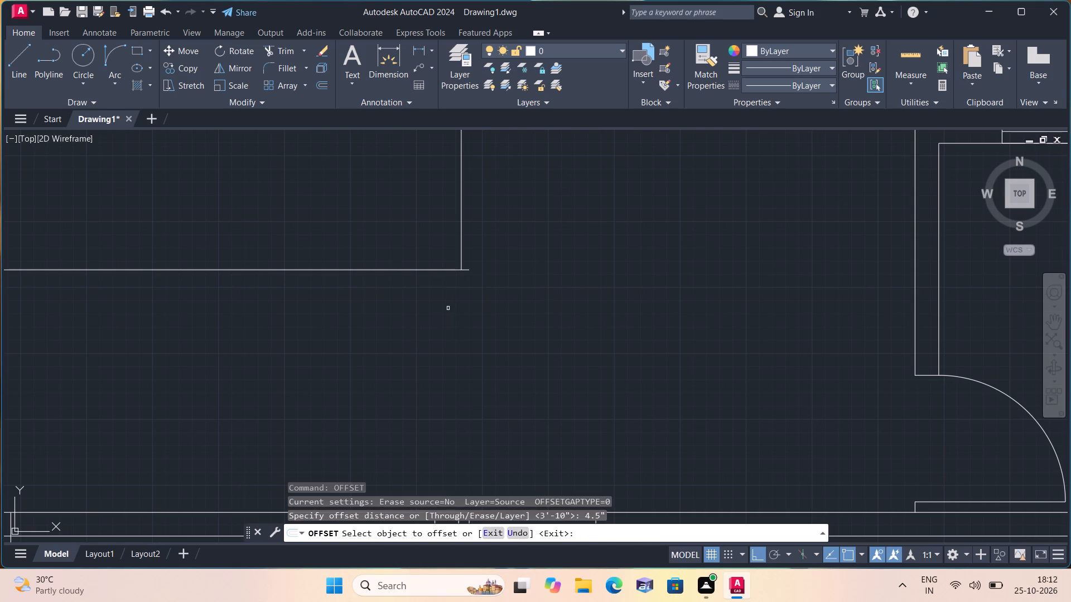
scroll(448, 308, down, 2)
click(455, 279)
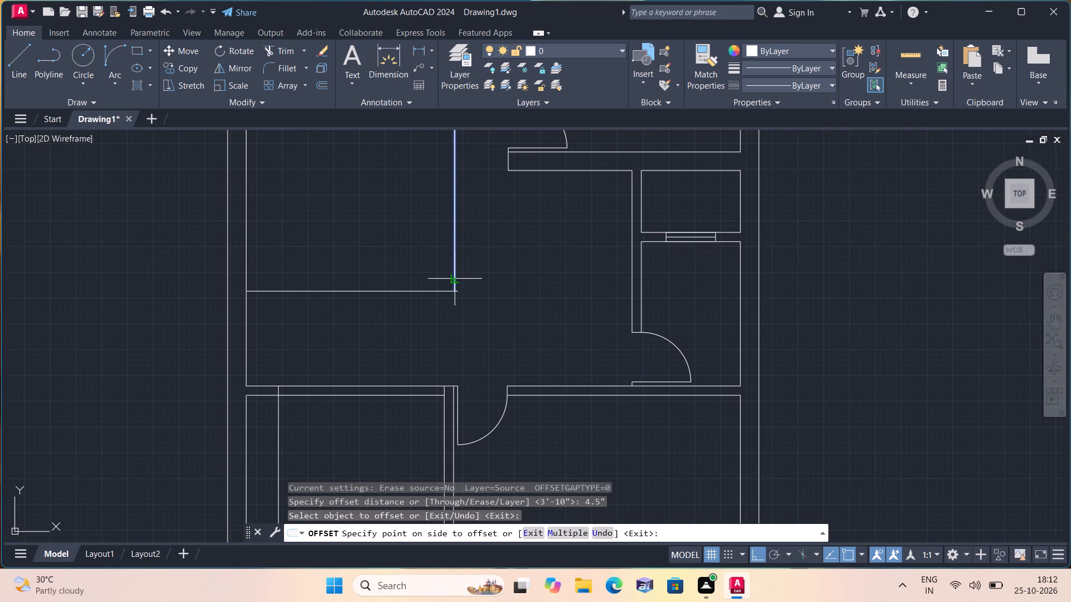
click(417, 259)
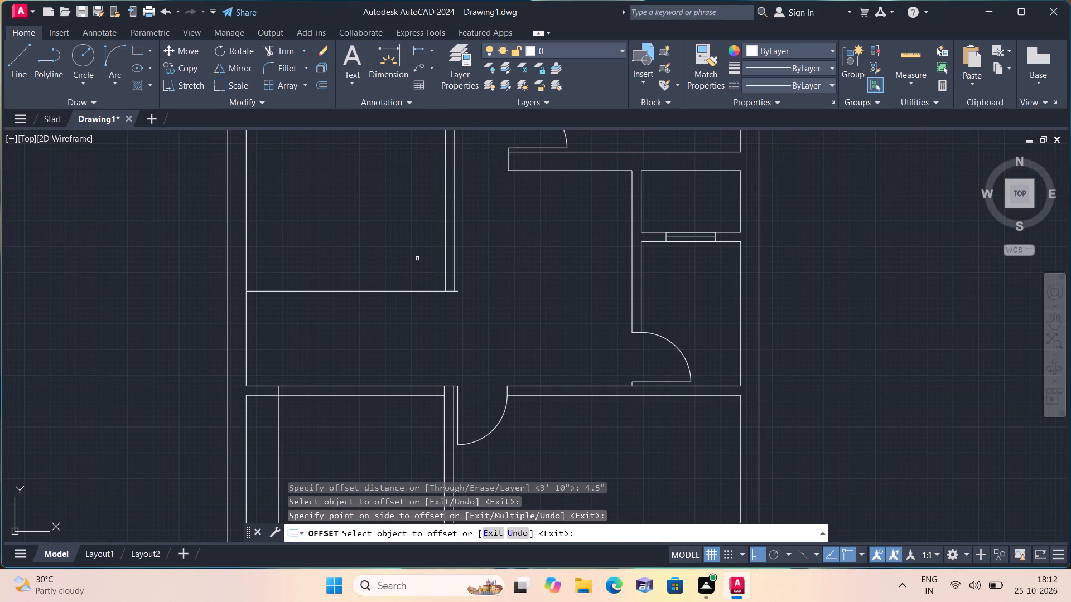
key(space)
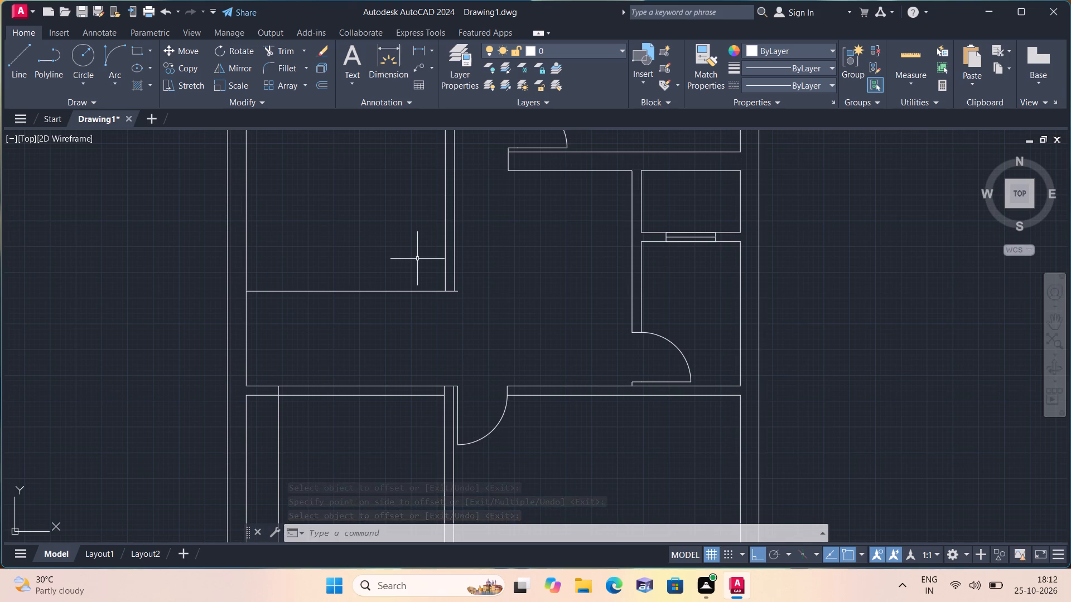
Trim the short end of the horizontal line that projects east past the new partition.
text(trim)
key(space)
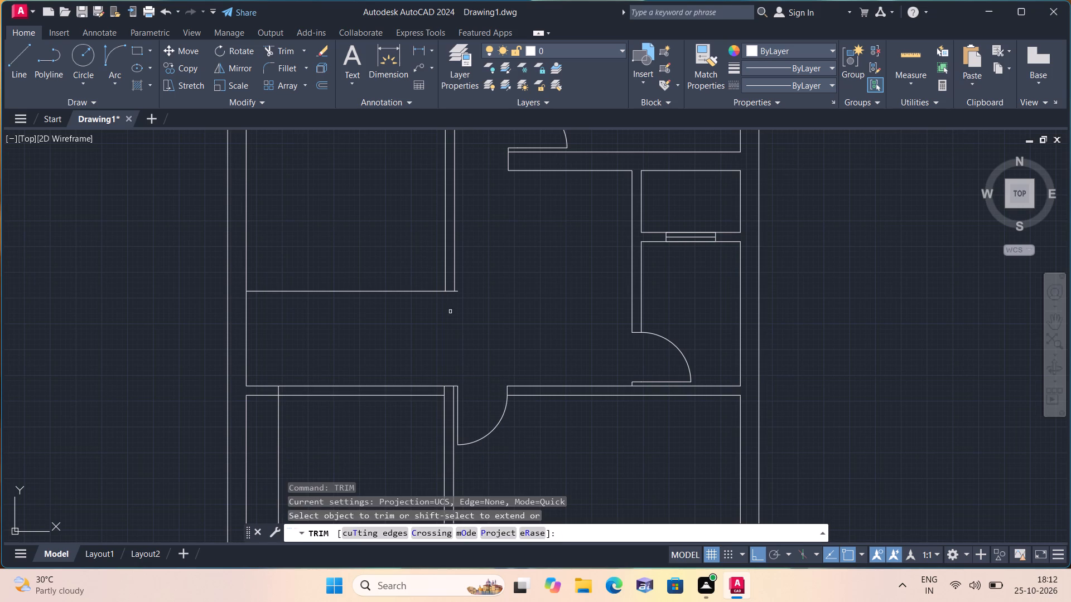
scroll(462, 295, up, 1)
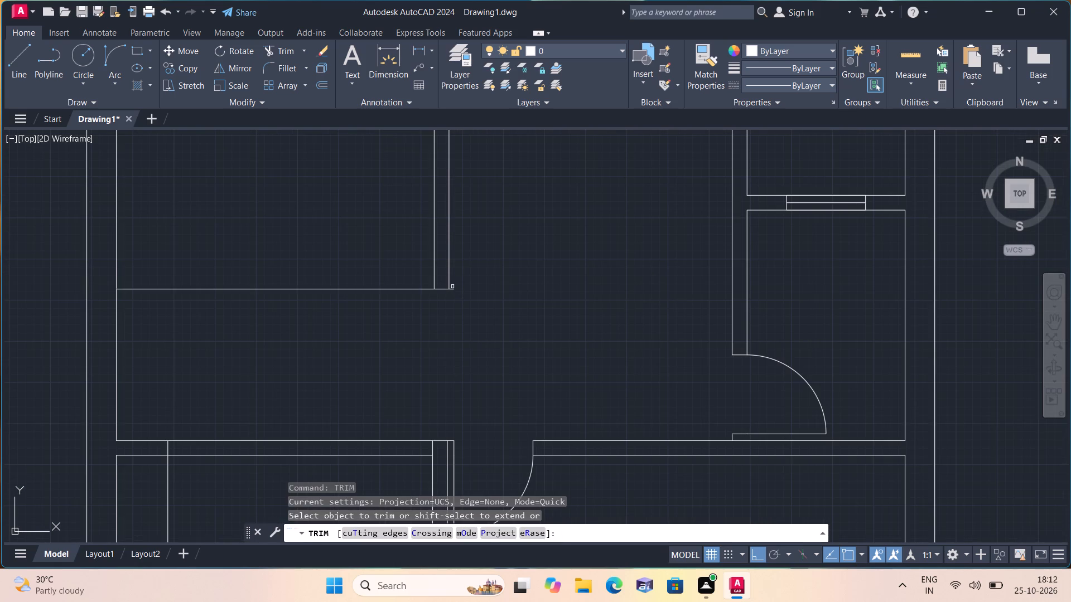
click(452, 287)
click(452, 293)
scroll(457, 295, down, 2)
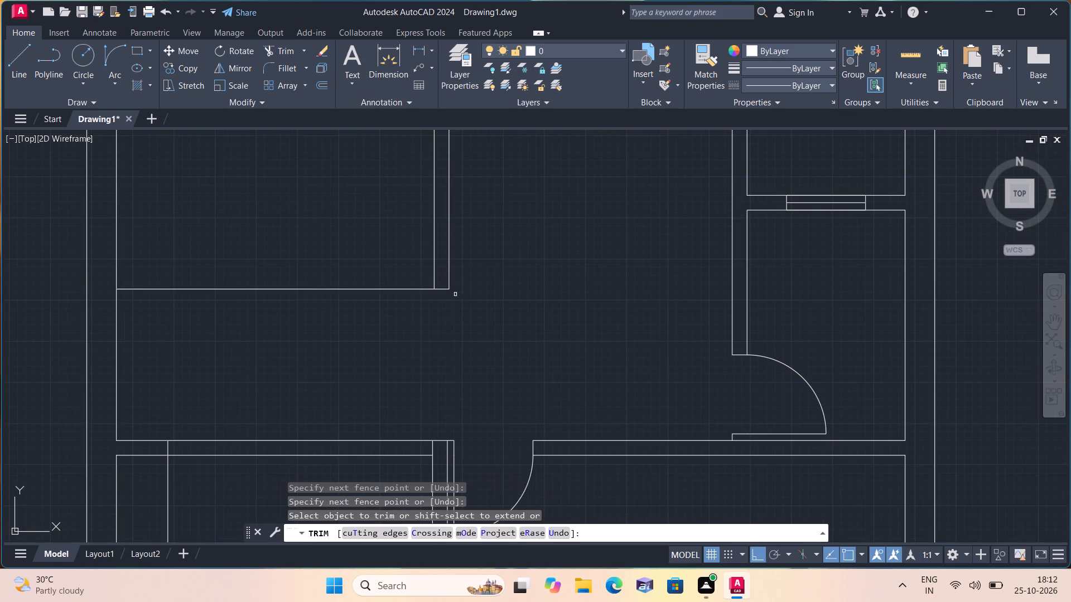
middle_drag(468, 303, 568, 361)
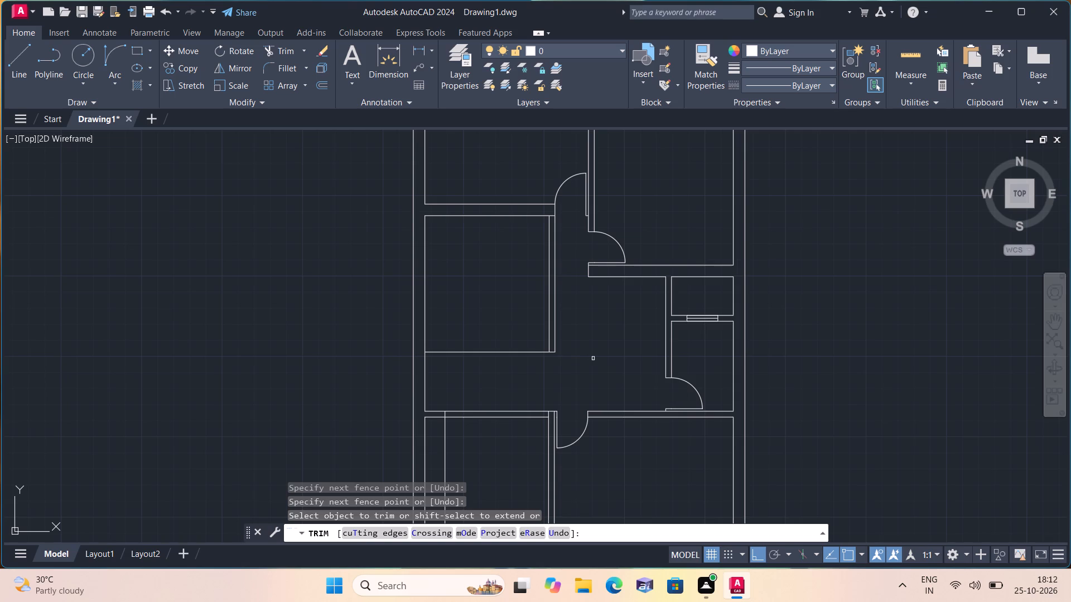
key(space)
Measure the clear width between the west wall's inner face and the new partition with a temporary linear dimension.
scroll(593, 358, up, 1)
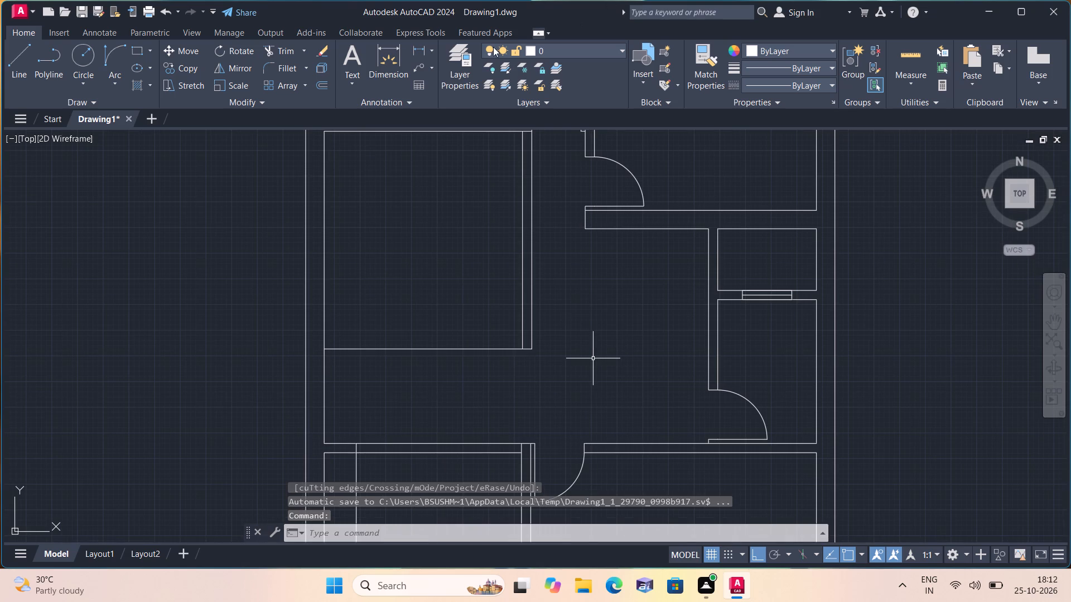
click(423, 47)
scroll(424, 283, down, 1)
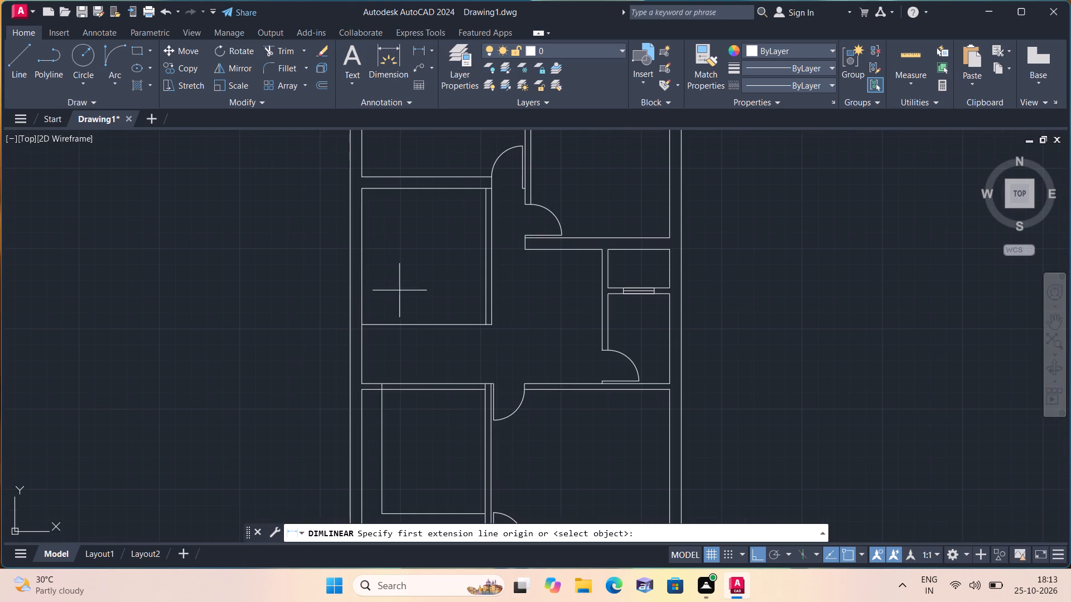
click(361, 264)
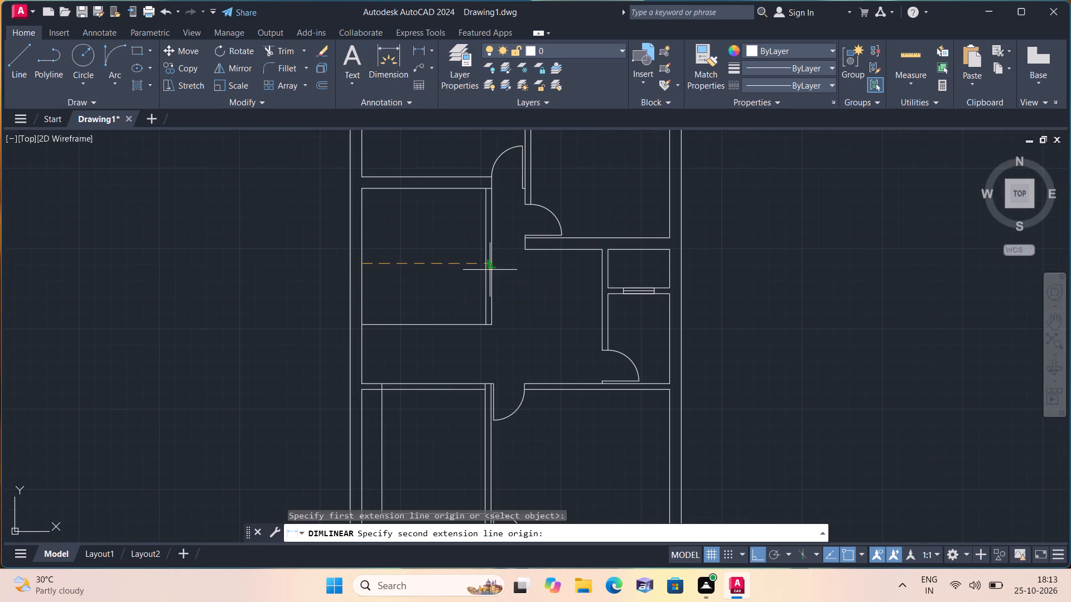
click(486, 263)
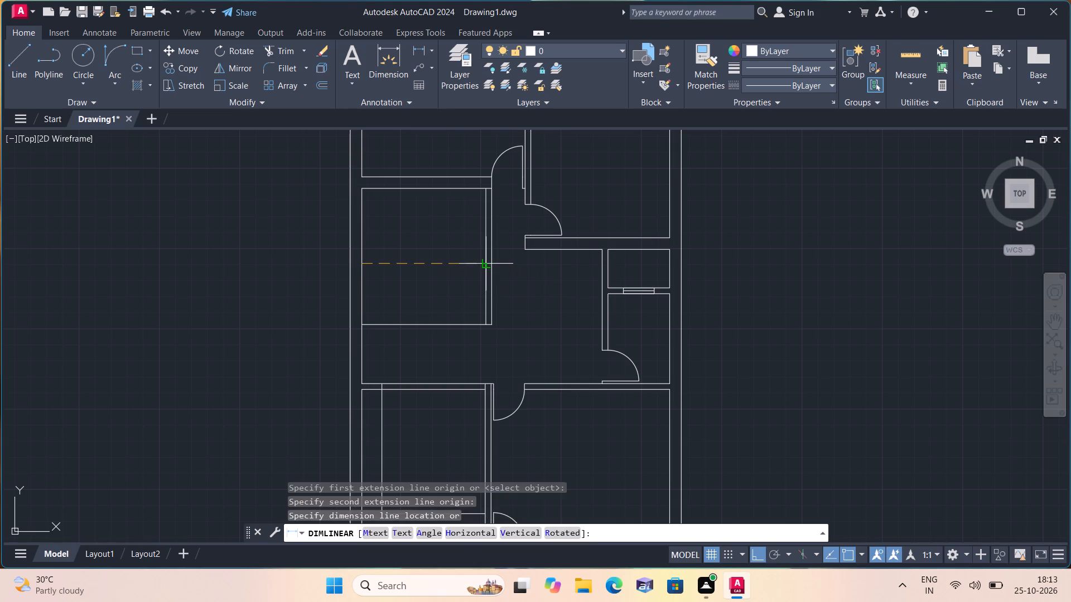
scroll(430, 264, up, 5)
scroll(382, 258, up, 3)
scroll(382, 258, down, 3)
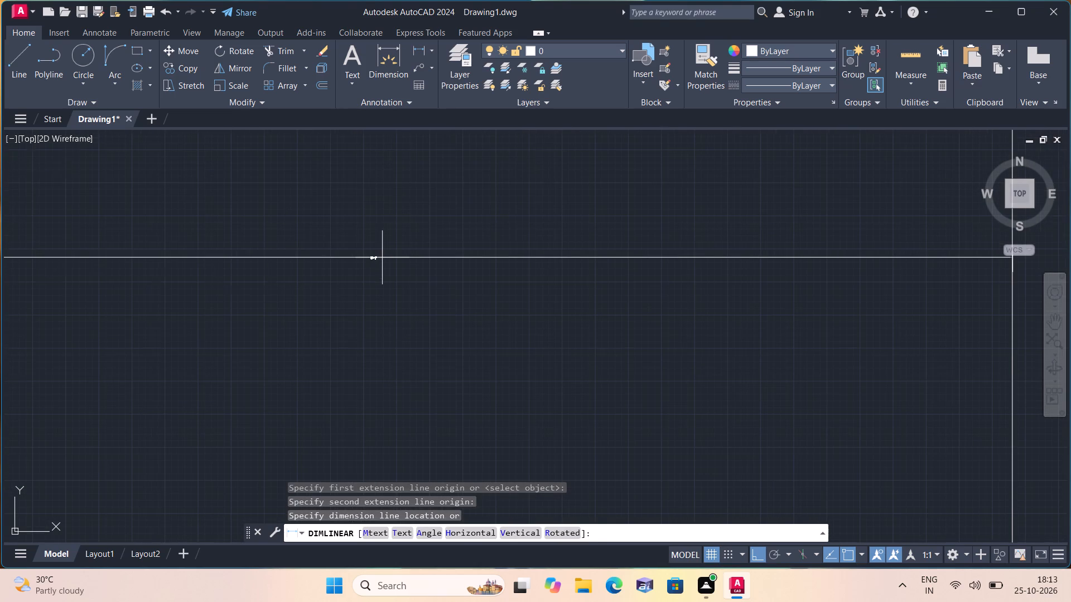
key(Escape)
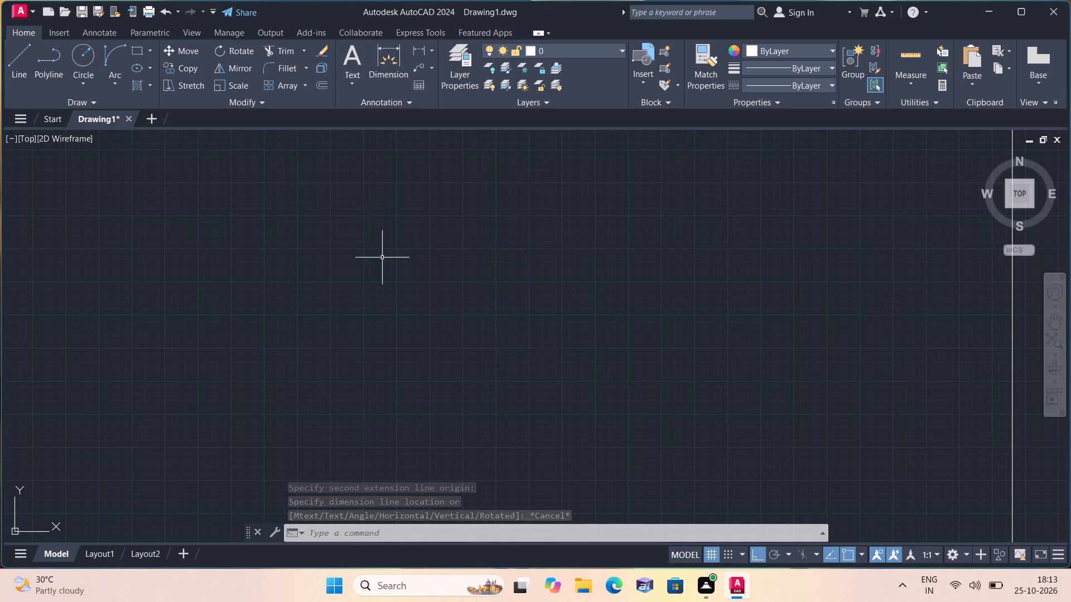
Draw a vertical line down the middle of the new west enclosure, from its top wall face's midpoint to its bottom line.
text(l)
key(space)
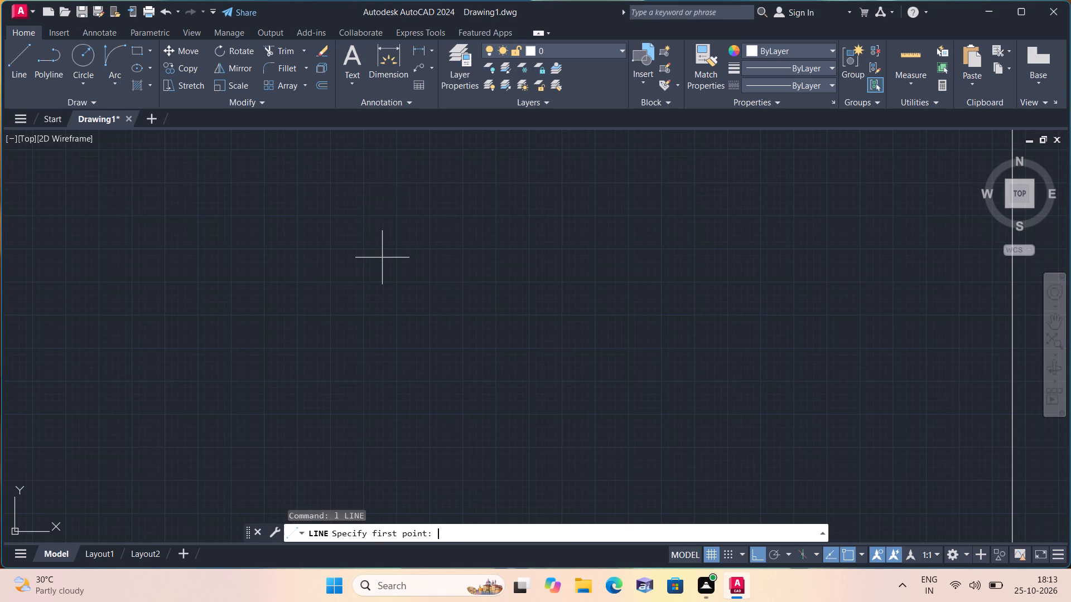
scroll(382, 258, down, 6)
scroll(390, 213, up, 1)
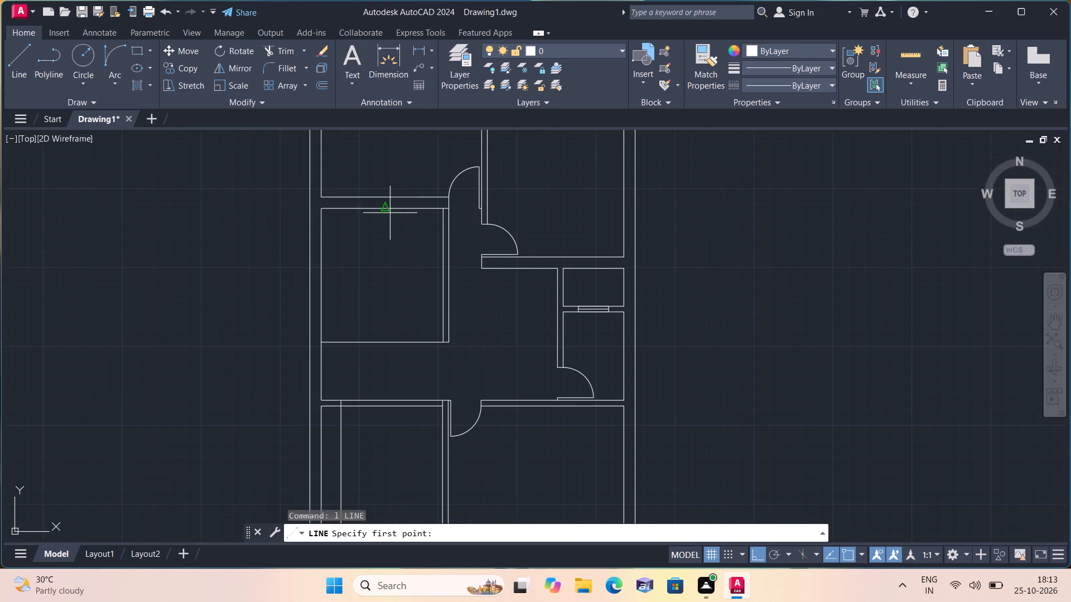
click(389, 206)
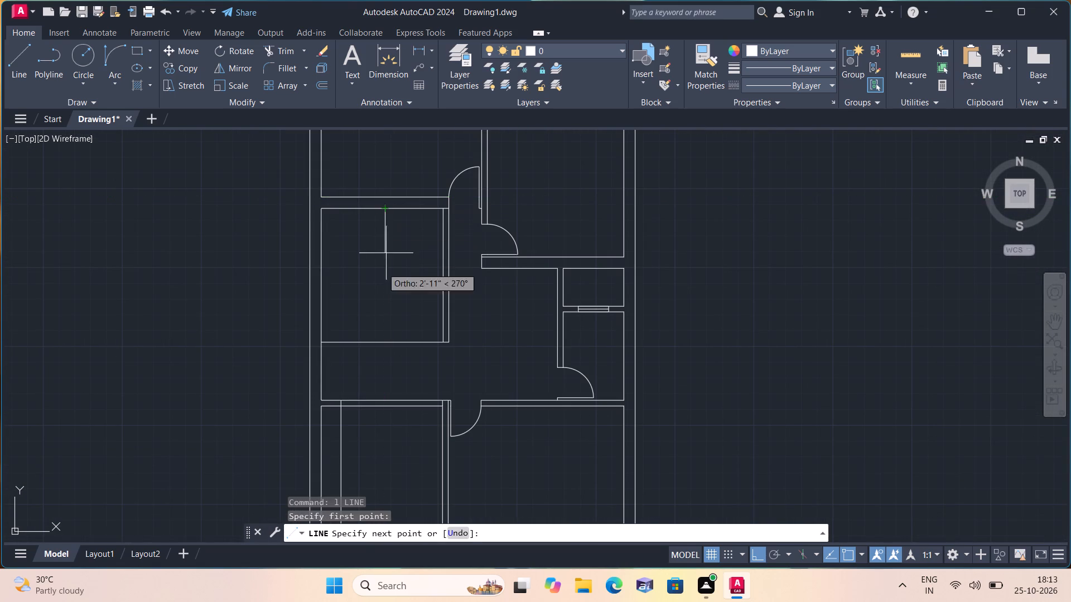
click(387, 340)
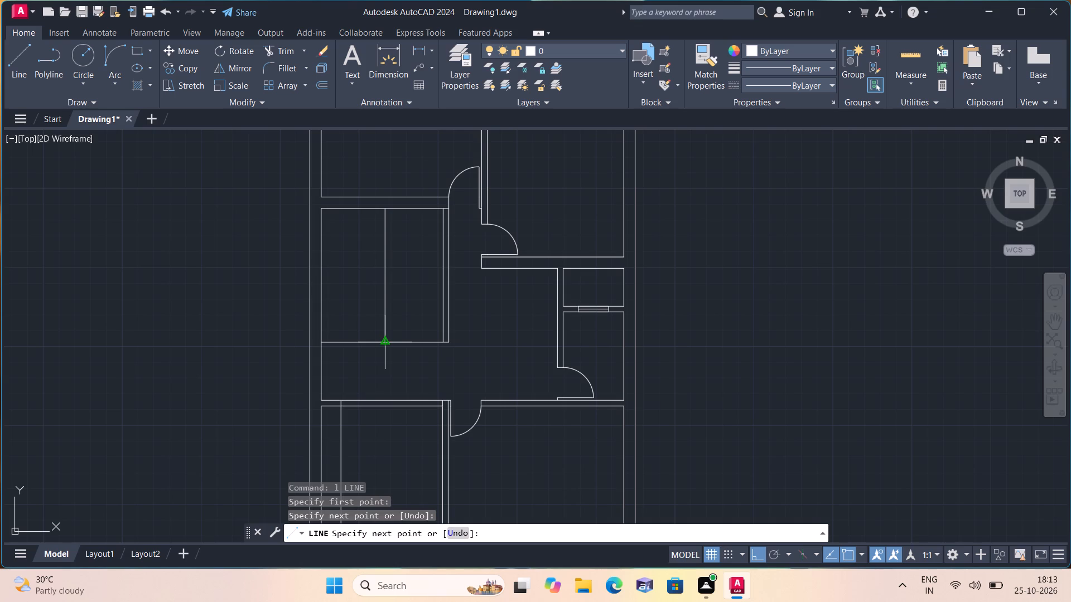
key(space)
Offset the west enclosure's vertical middle line 2" to its west and 2" to its east.
text(off)
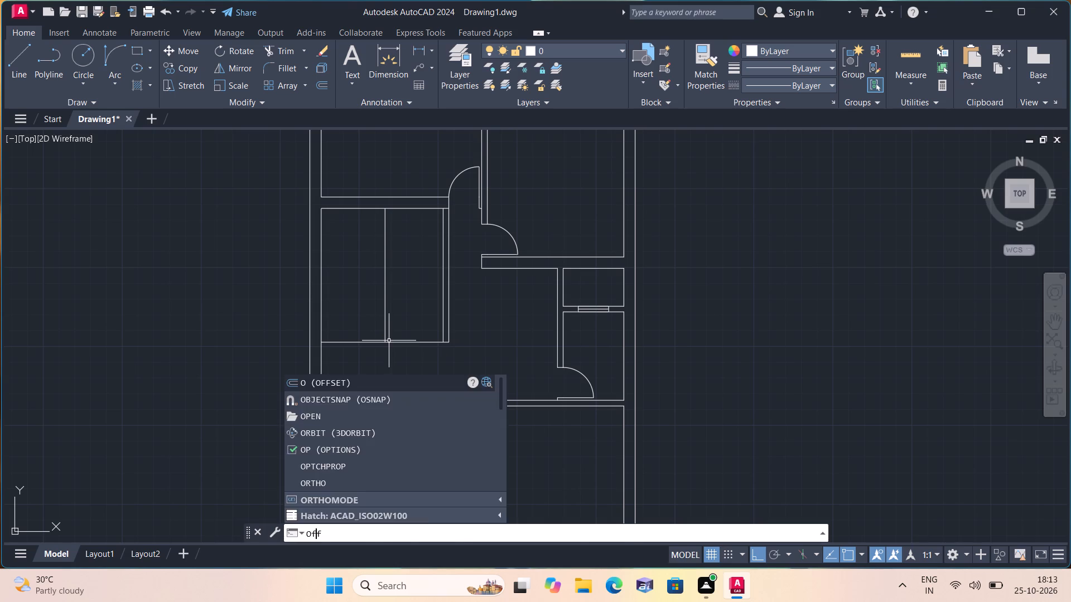
key(space)
text(2")
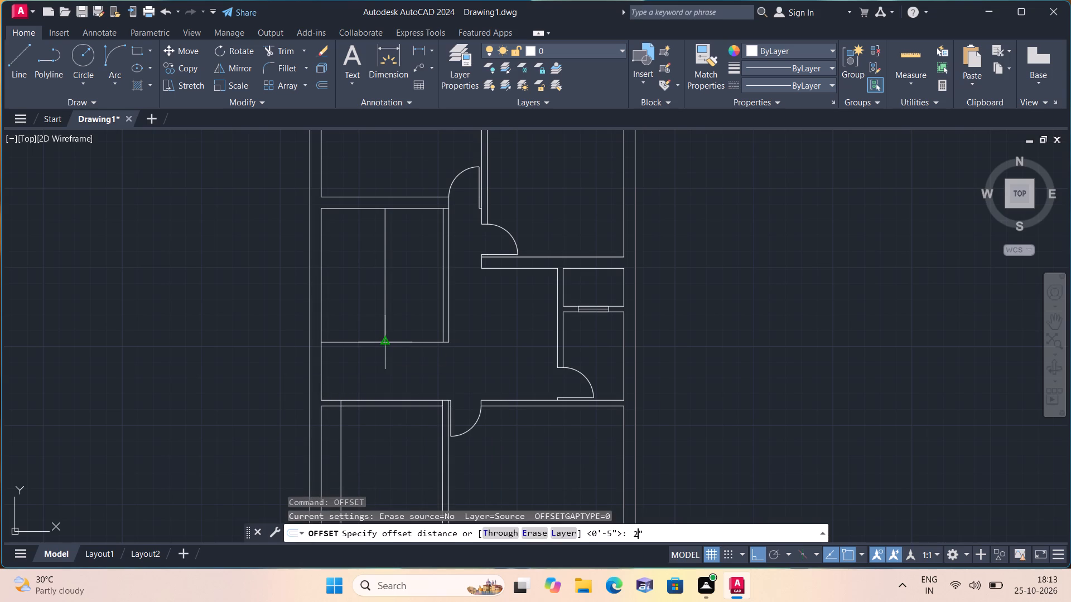
key(space)
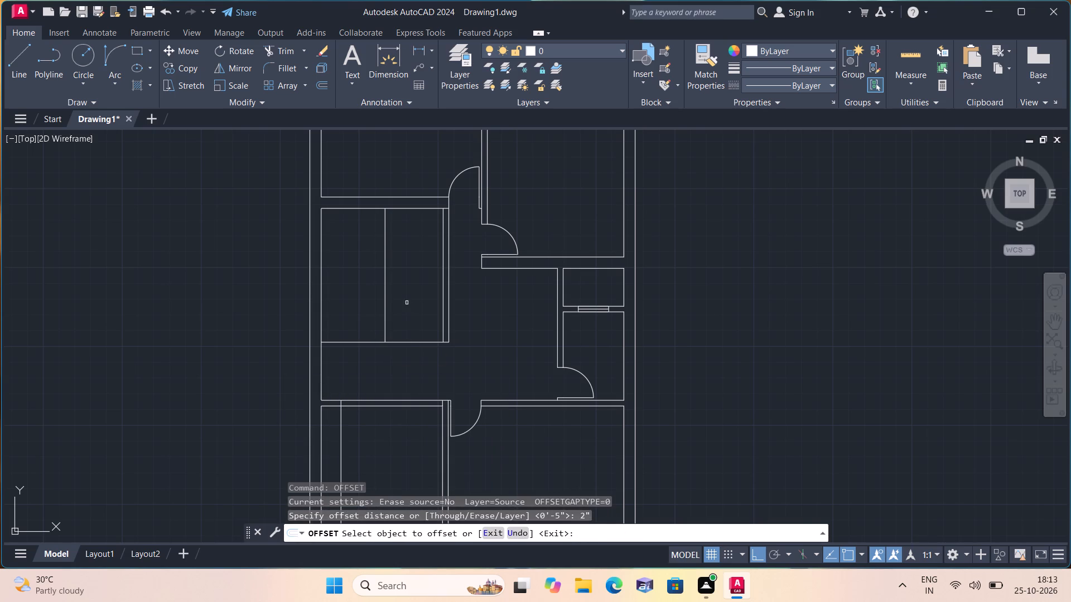
click(383, 264)
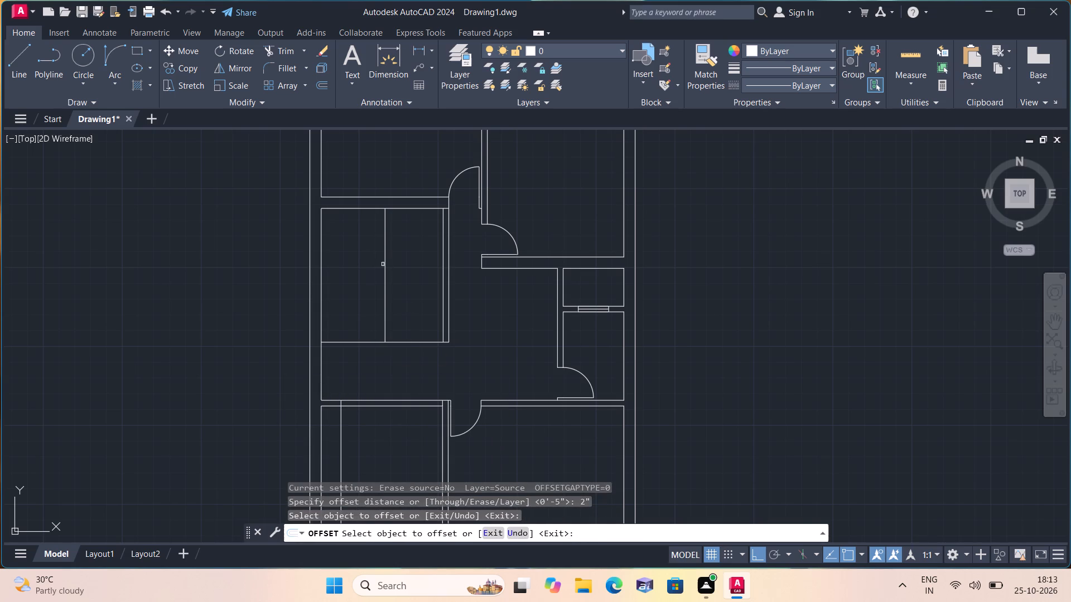
click(384, 264)
click(359, 256)
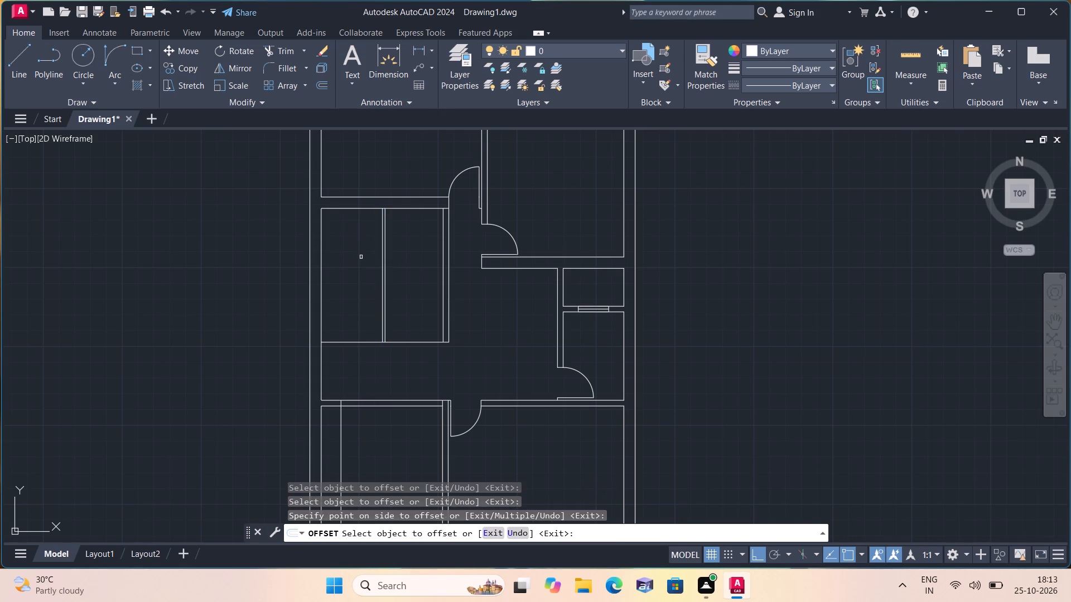
scroll(368, 263, up, 2)
click(406, 275)
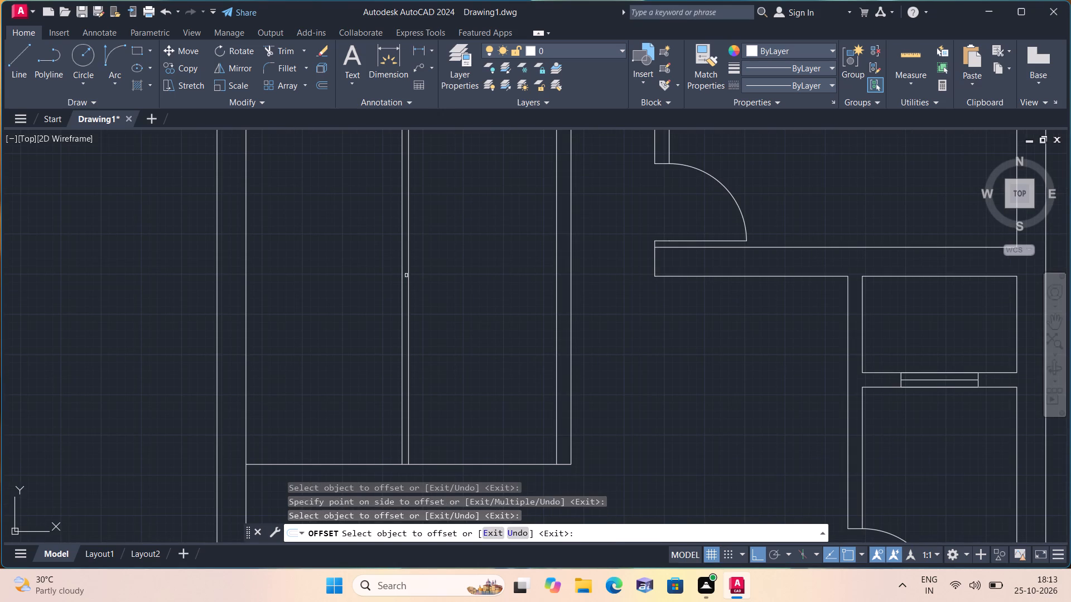
click(410, 278)
click(437, 287)
Offset the two outer lines of the central group another 2" outward, one east and one west.
scroll(437, 287, down, 2)
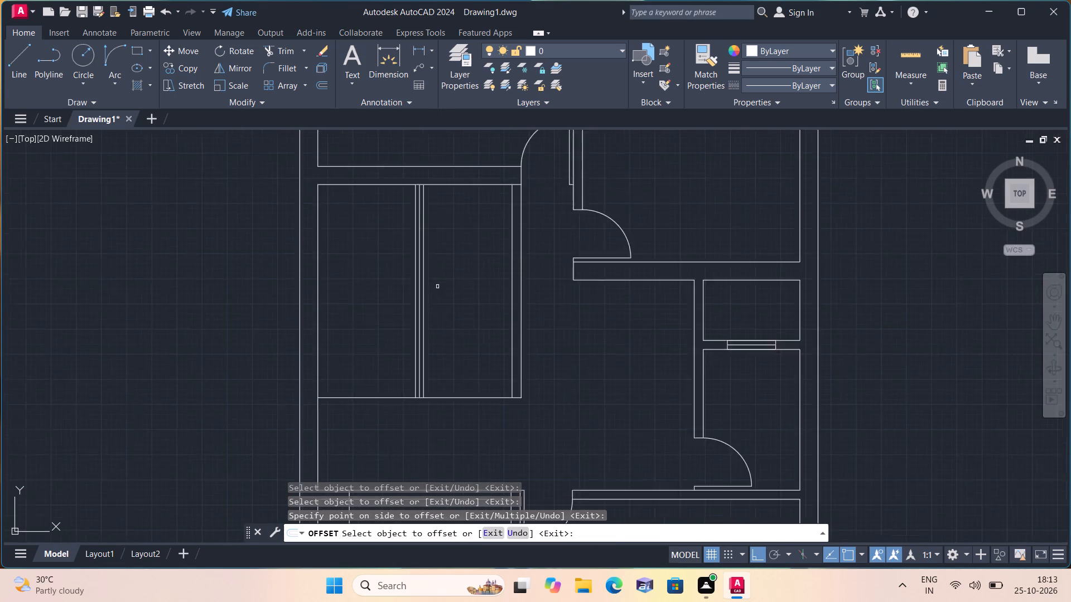
scroll(437, 287, up, 1)
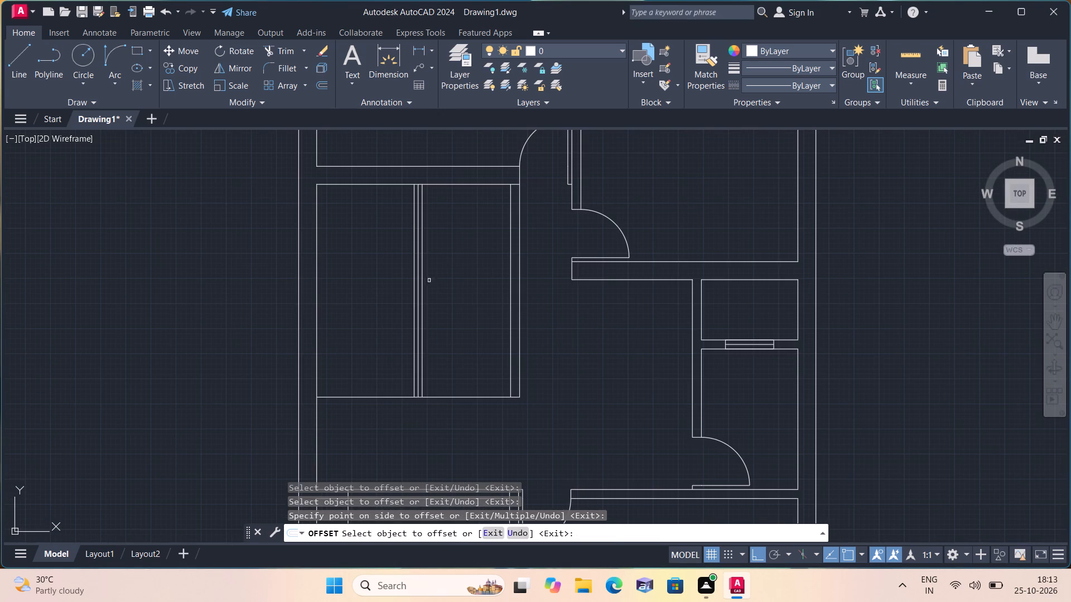
click(424, 274)
click(460, 286)
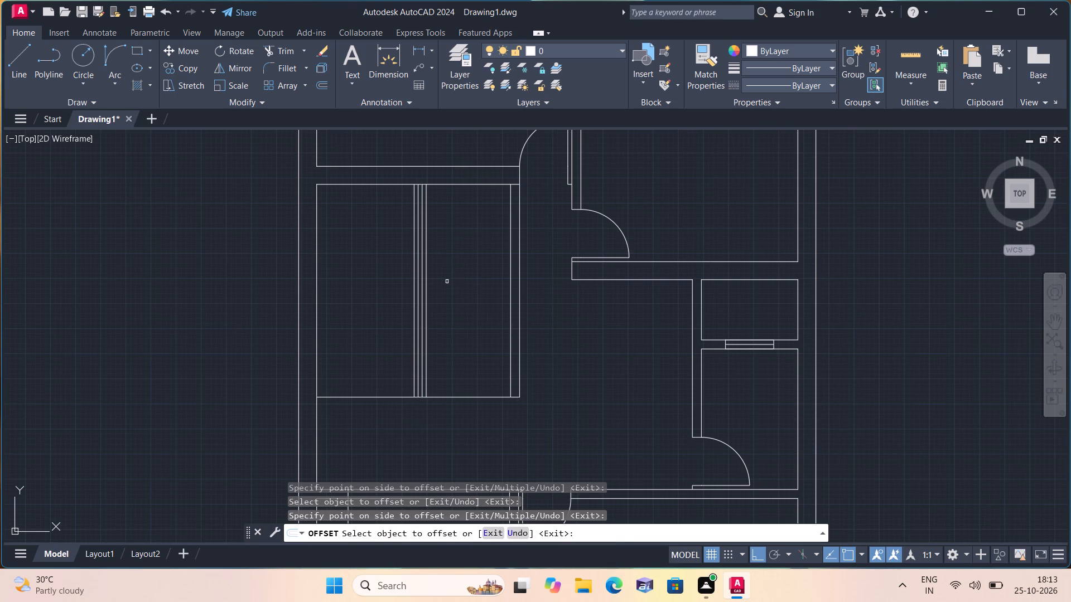
click(415, 264)
click(387, 254)
key(space)
Trim away the three inner central lines and the bottom line's segment between the two remaining ones.
text(trim)
key(space)
scroll(387, 254, up, 2)
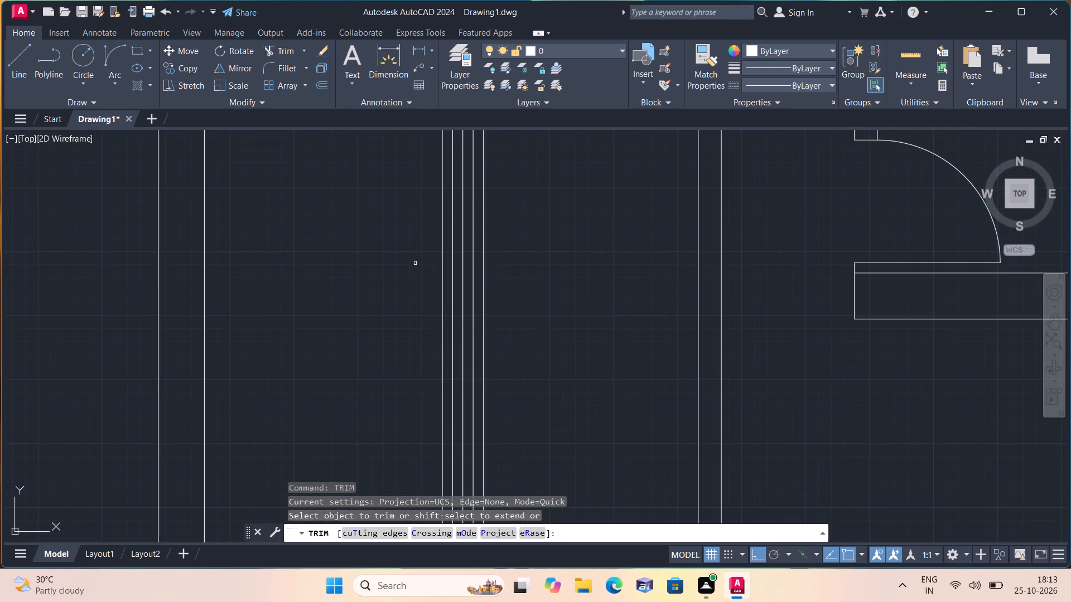
click(450, 264)
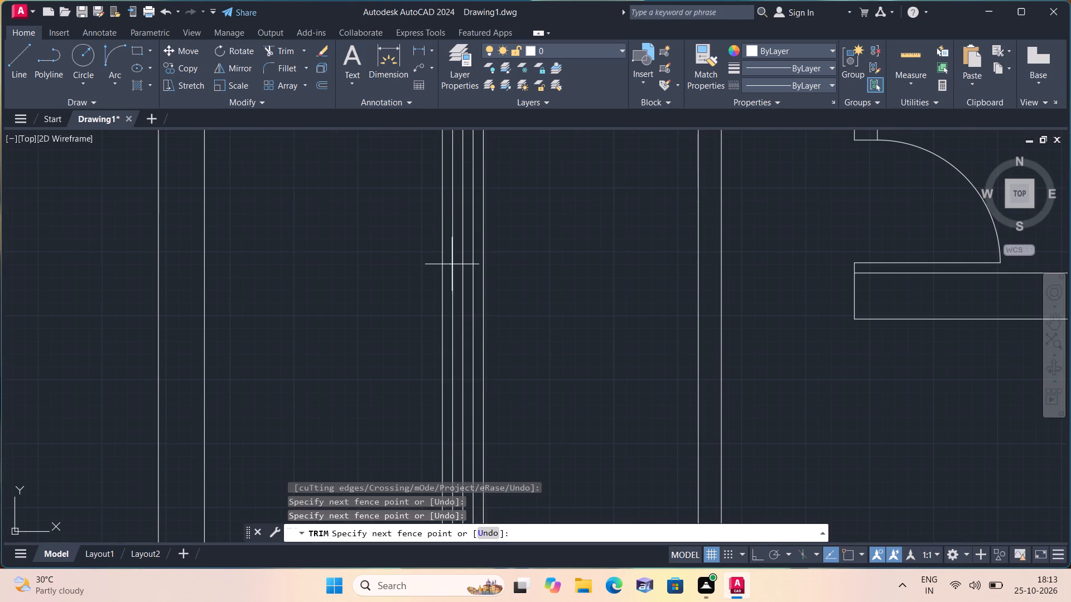
click(477, 263)
scroll(472, 254, down, 3)
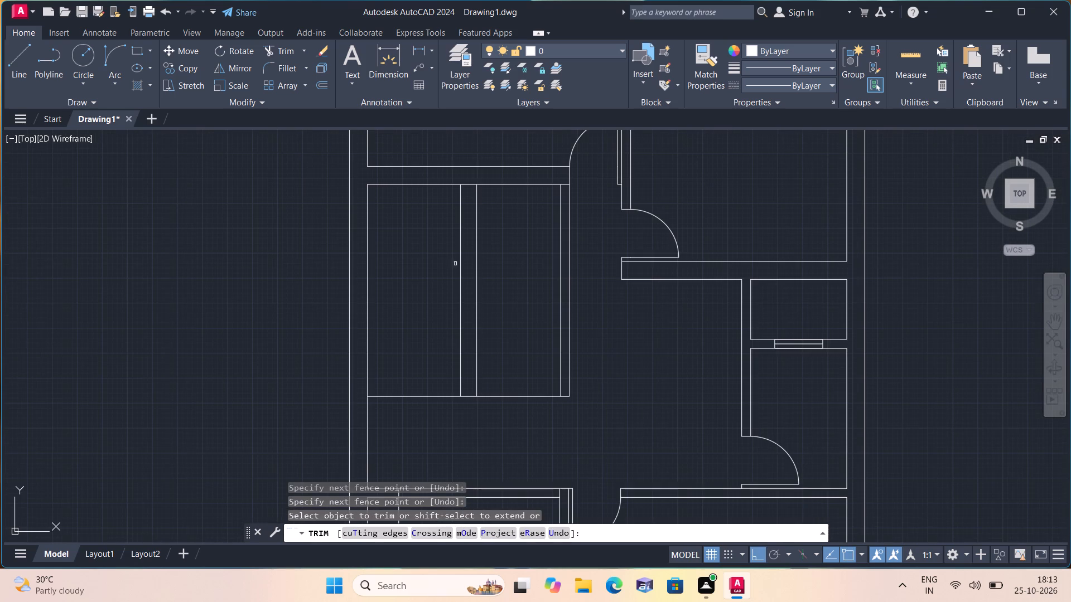
click(469, 397)
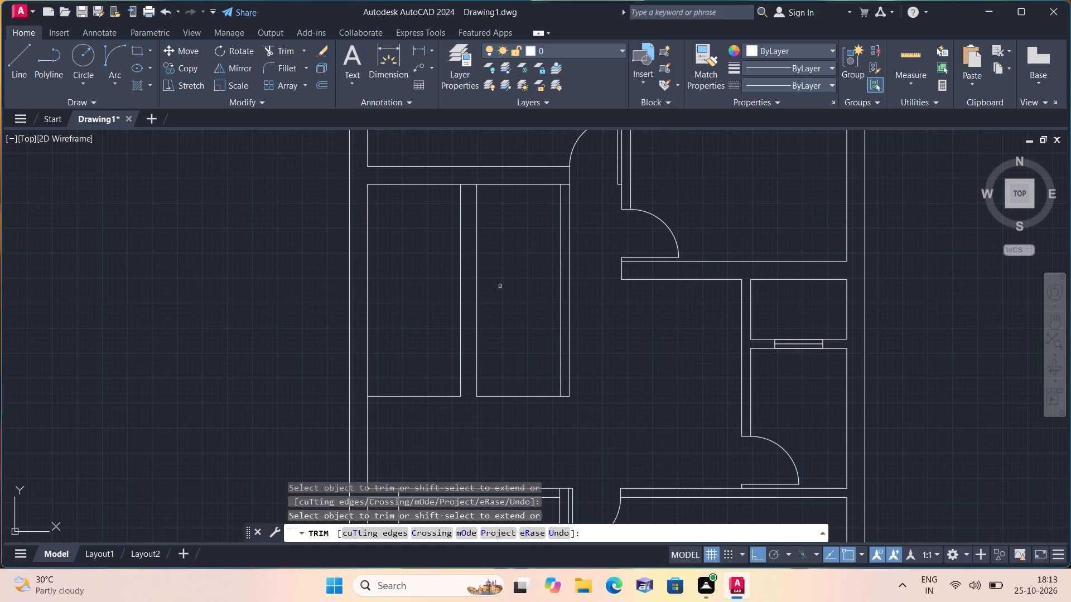
scroll(512, 204, down, 1)
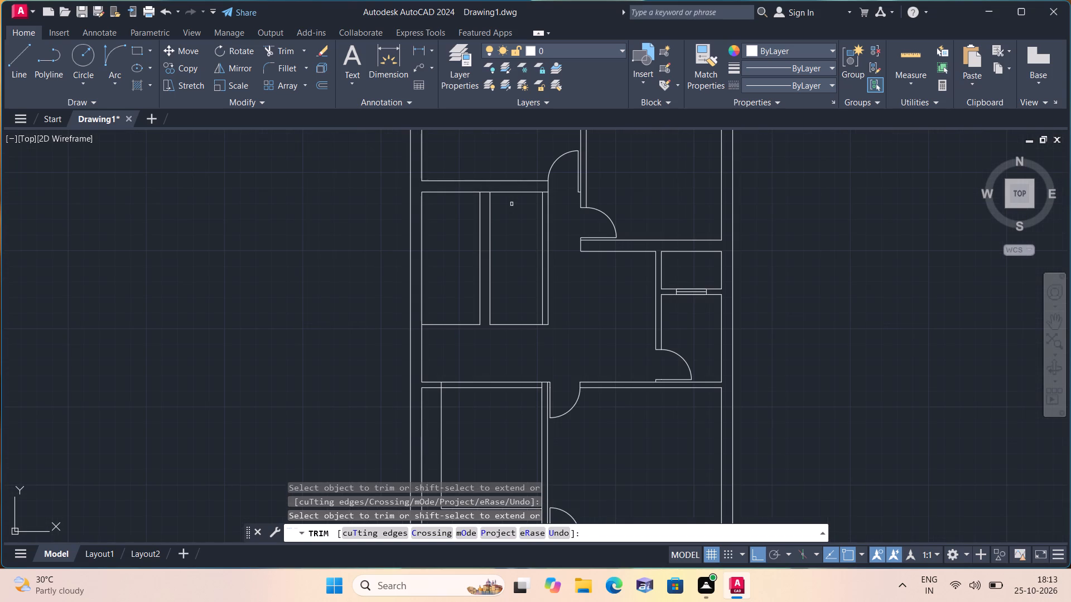
key(space)
Offset the west compartment's bottom line northward seven times in succession at 10" spacing to form stair treads.
text(off)
key(space)
text(10")
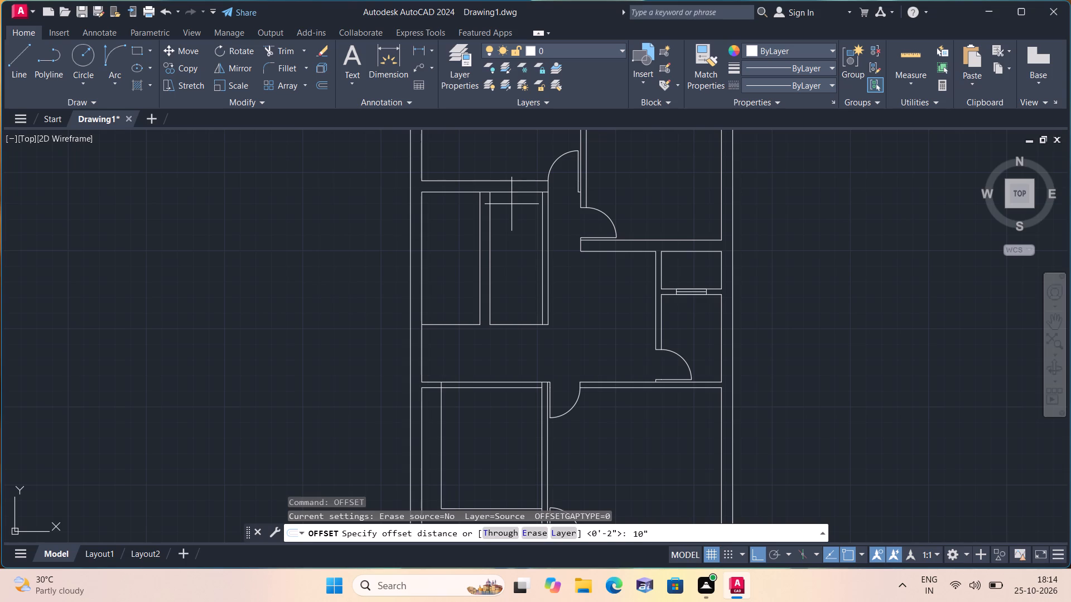
key(space)
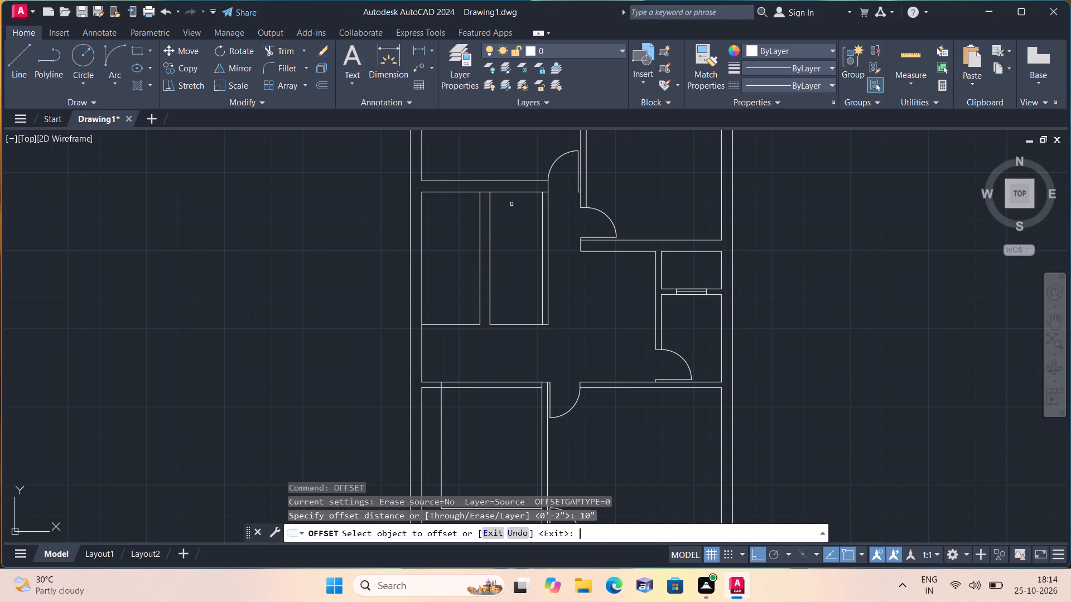
click(475, 324)
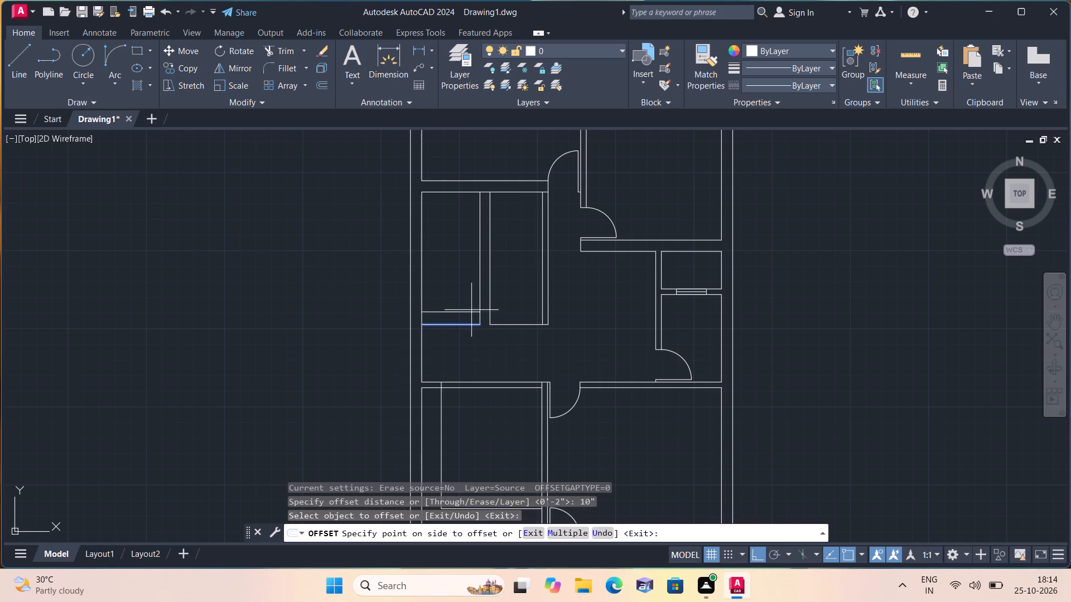
click(470, 307)
click(471, 310)
click(471, 297)
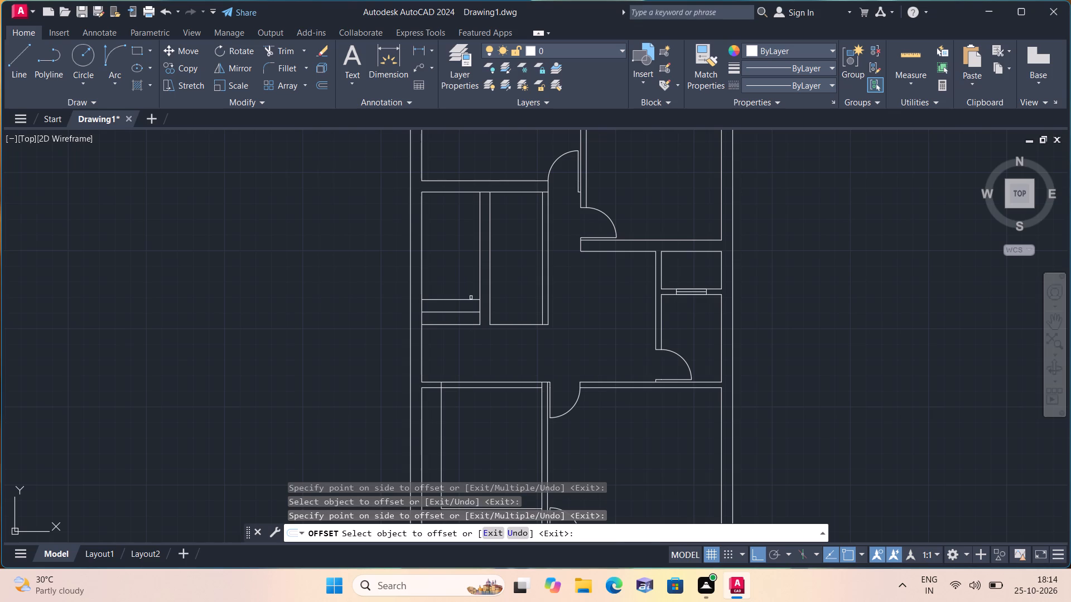
click(471, 298)
click(470, 290)
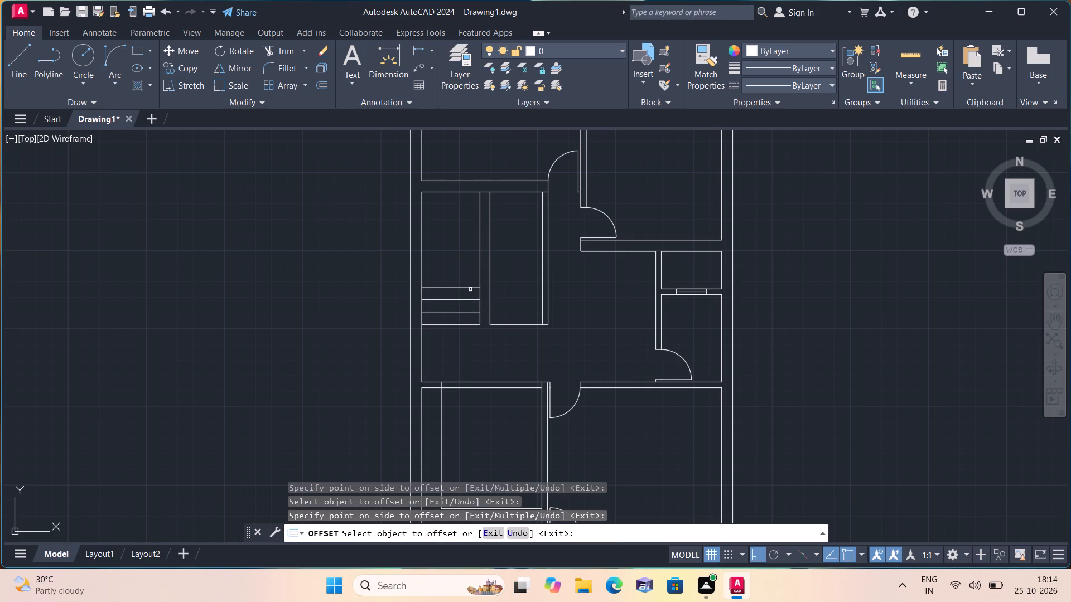
click(470, 289)
click(469, 280)
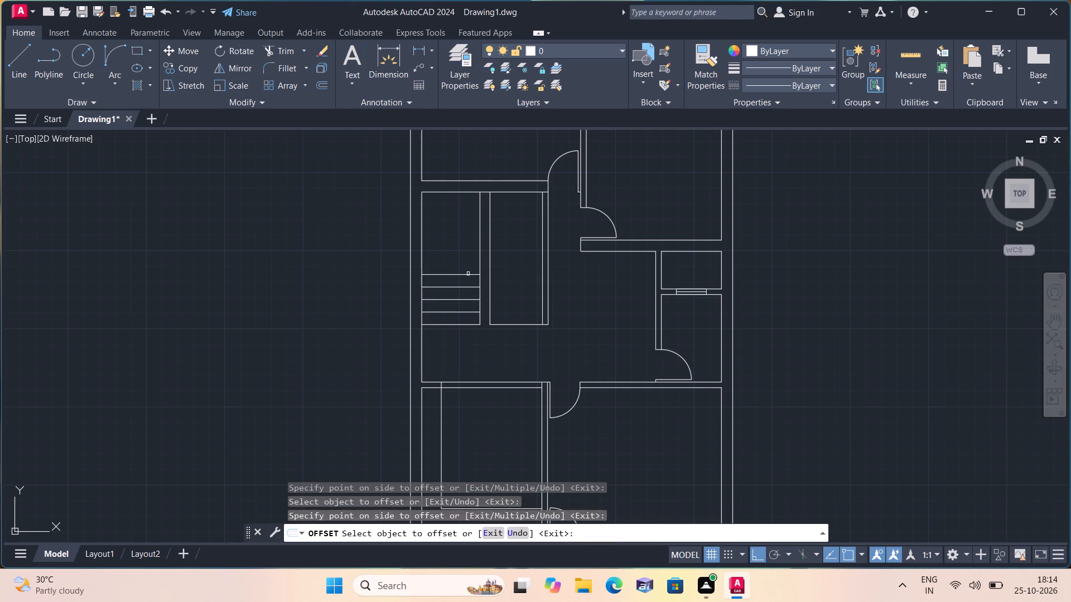
click(468, 273)
click(468, 263)
click(468, 263)
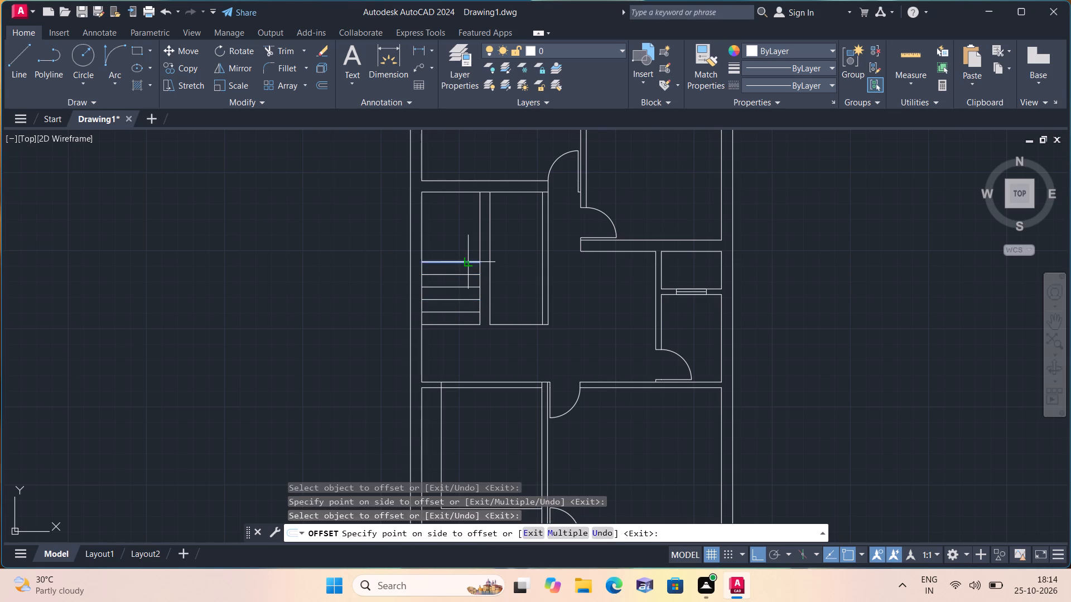
click(477, 249)
click(477, 249)
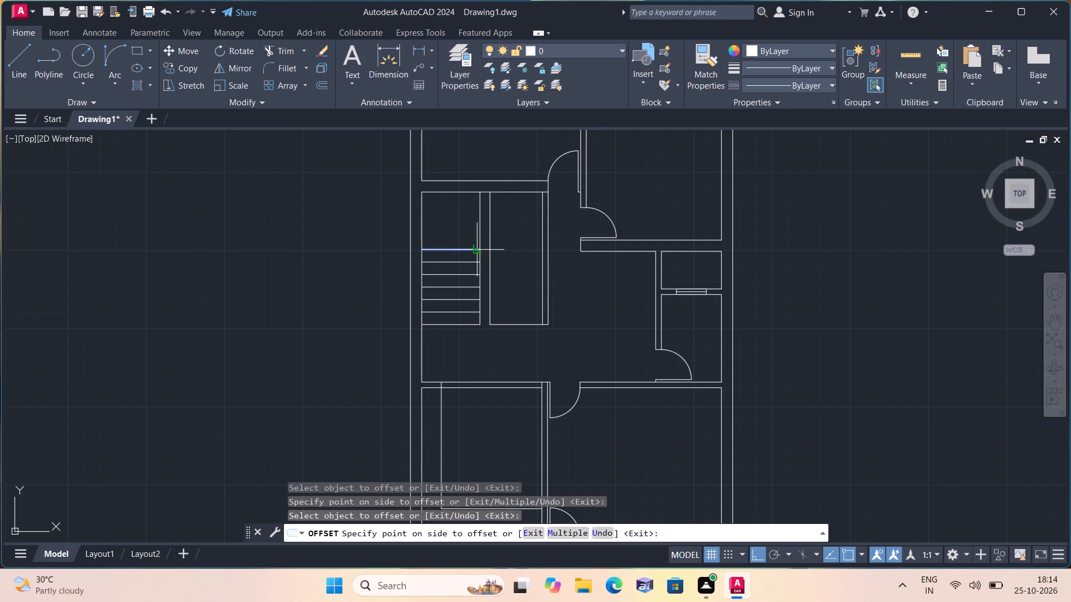
click(477, 238)
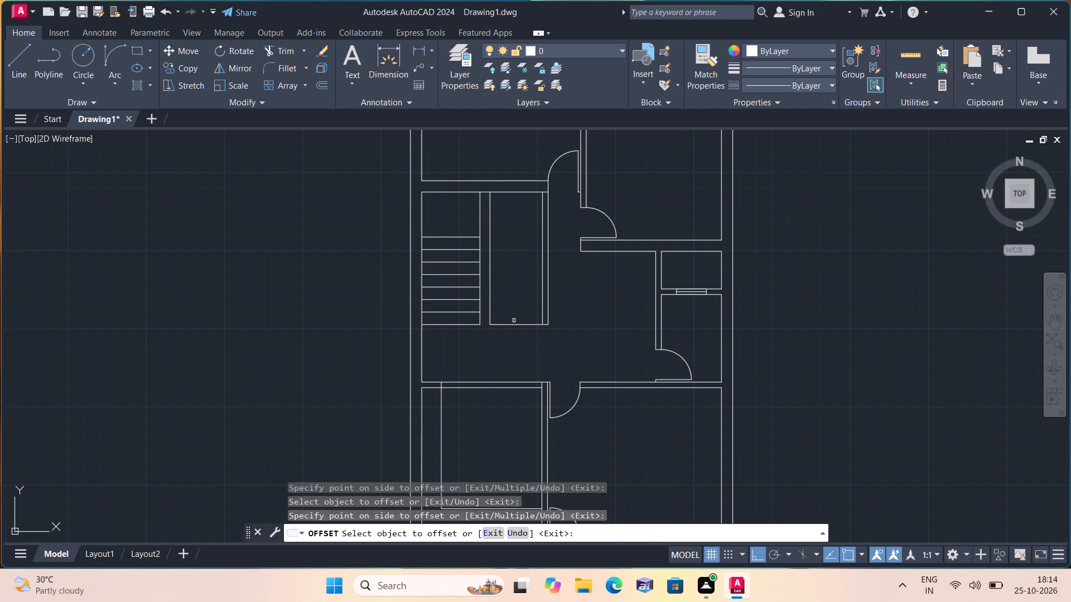
Offset the east compartment's bottom line northward seven times in succession at 10" spacing to form matching treads.
click(515, 323)
click(514, 309)
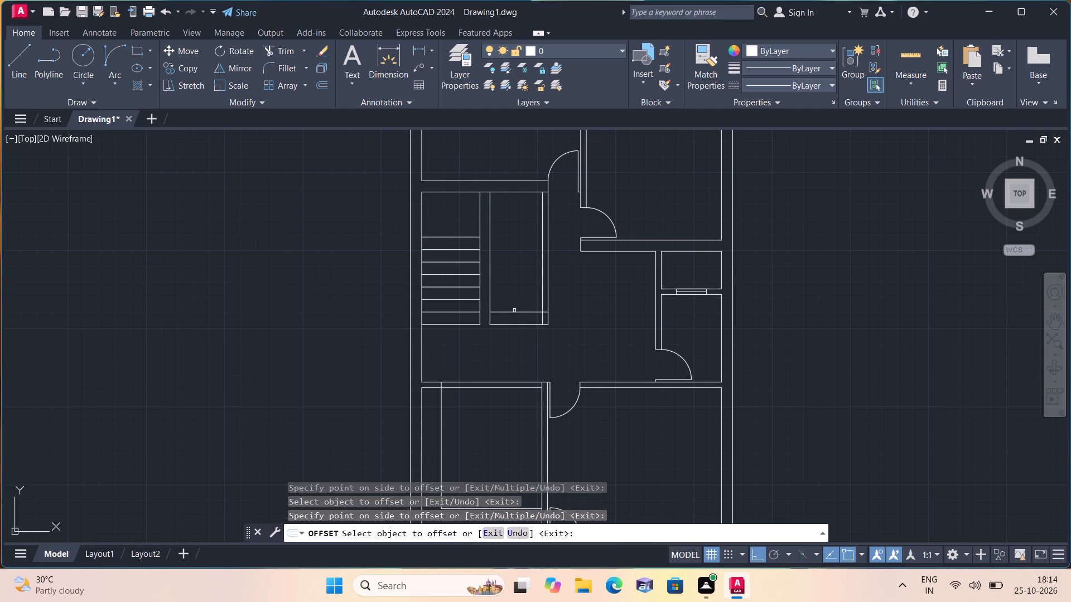
click(514, 310)
click(513, 293)
click(516, 302)
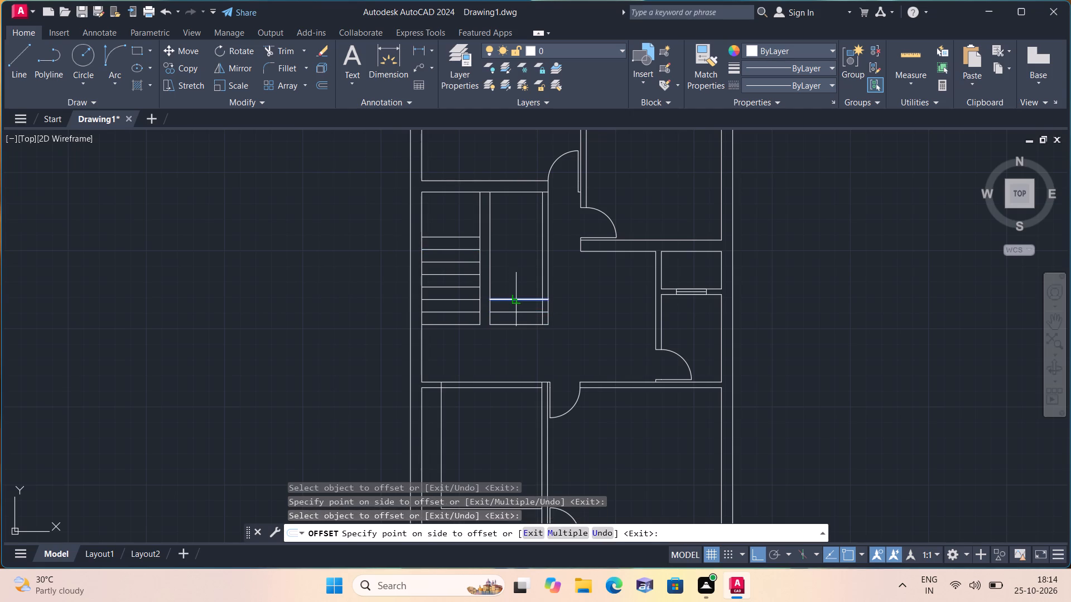
click(512, 292)
click(510, 285)
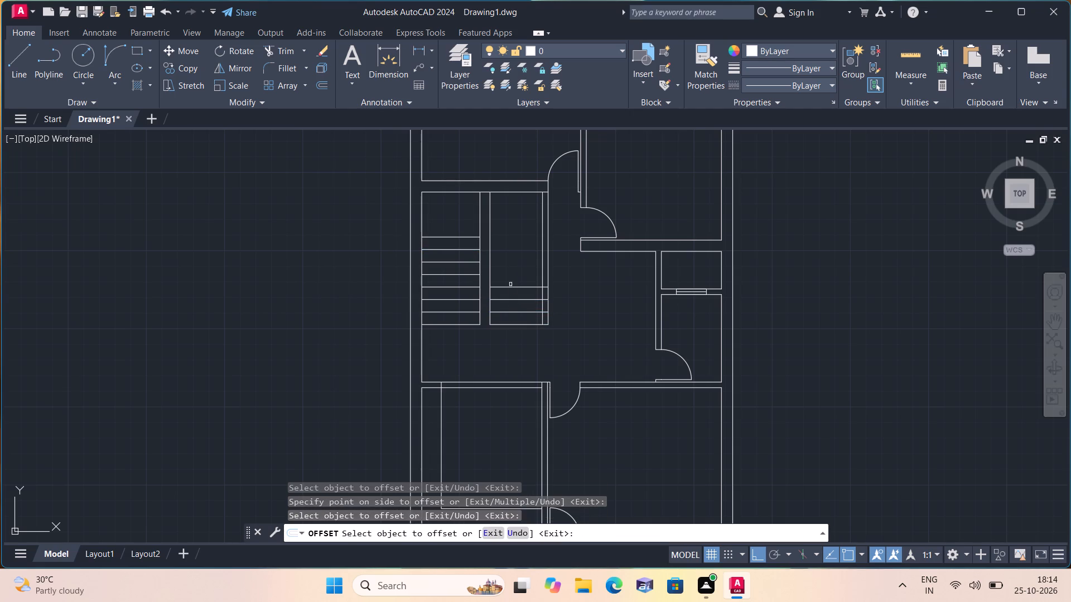
click(512, 287)
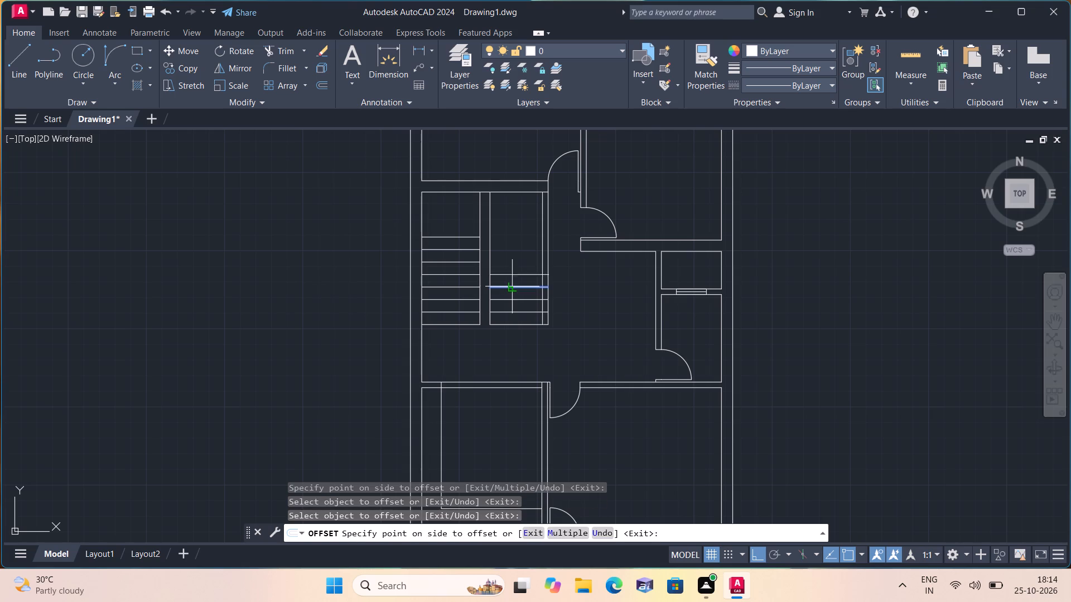
click(532, 254)
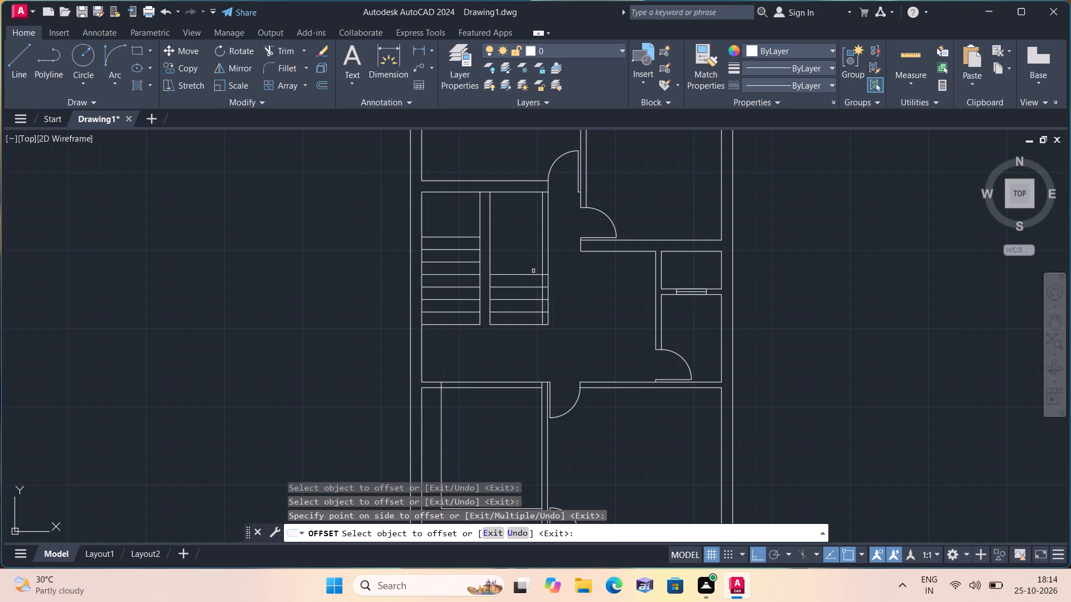
click(533, 273)
click(533, 258)
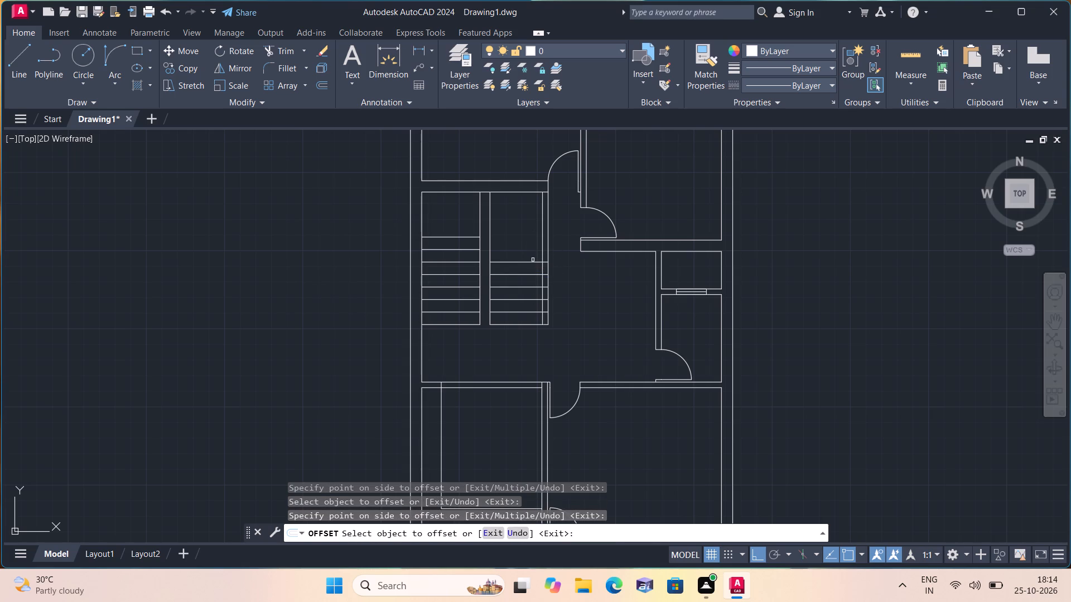
click(533, 260)
click(531, 250)
click(531, 250)
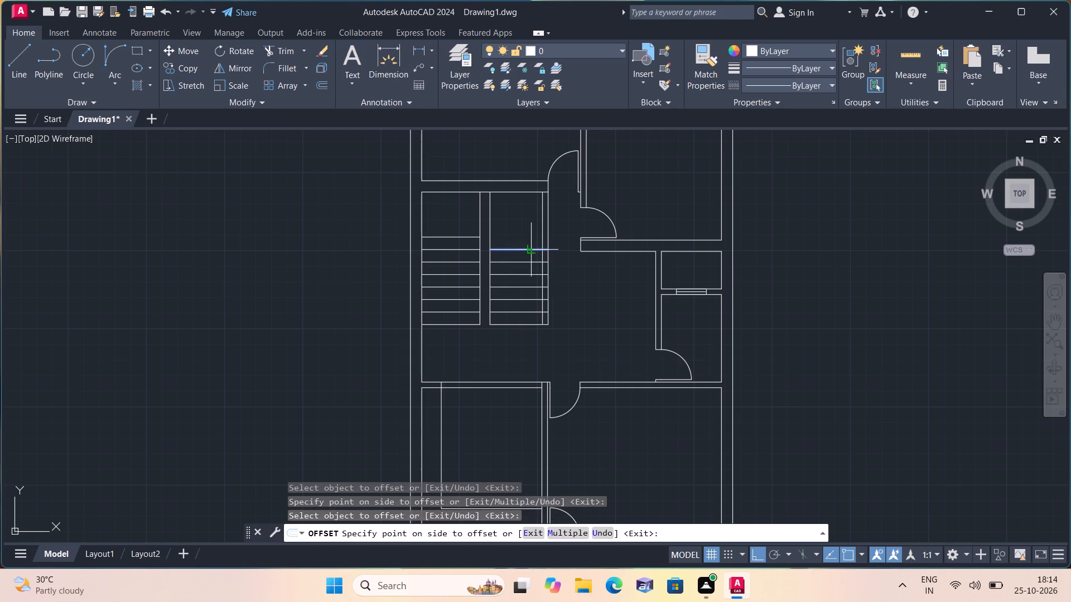
click(528, 235)
key(space)
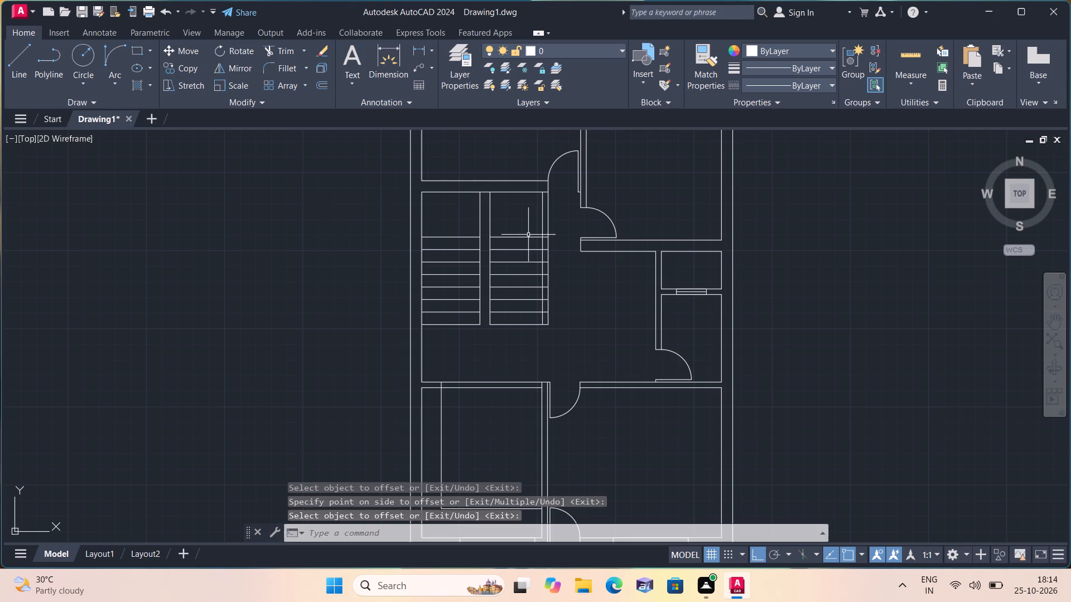
Trim off the east flight's tread ends between the two parallel lines along the stair's east side.
text(trim)
key(space)
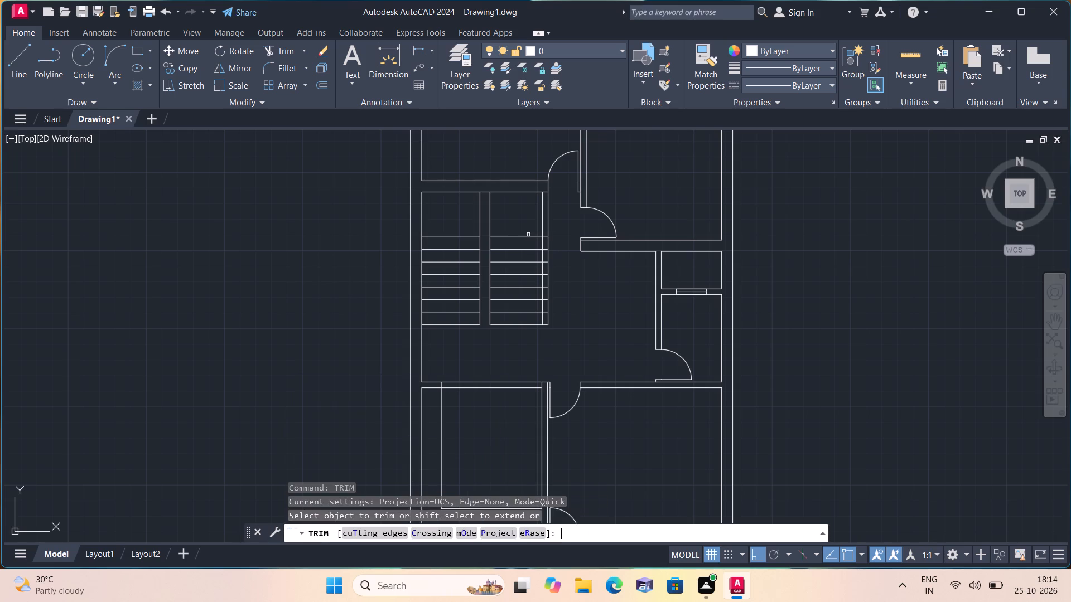
scroll(528, 235, up, 4)
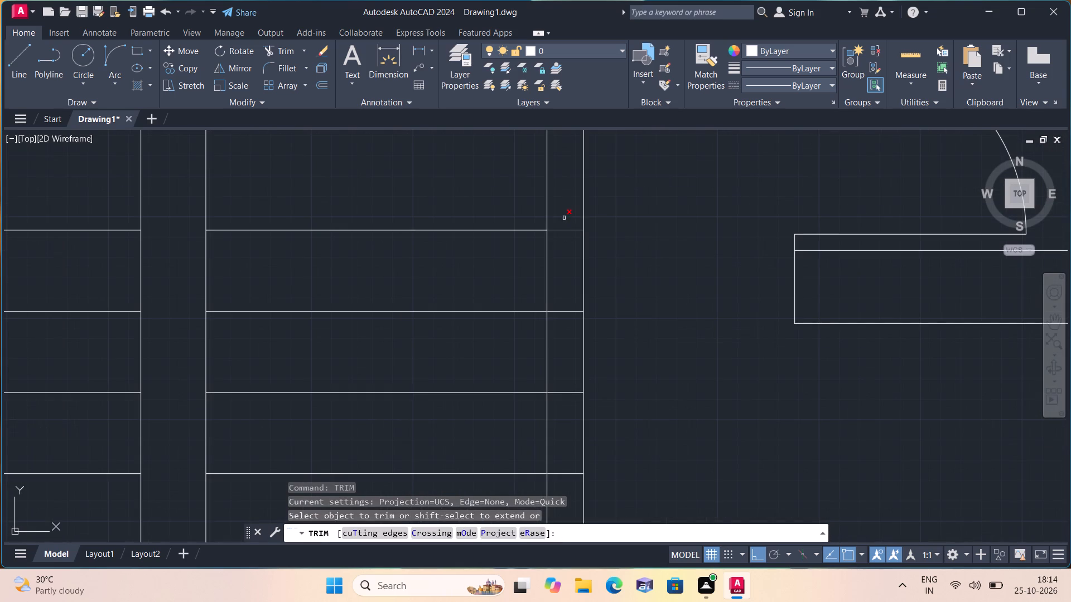
drag(564, 216, 564, 223)
middle_drag(566, 372, 553, 219)
scroll(561, 367, down, 1)
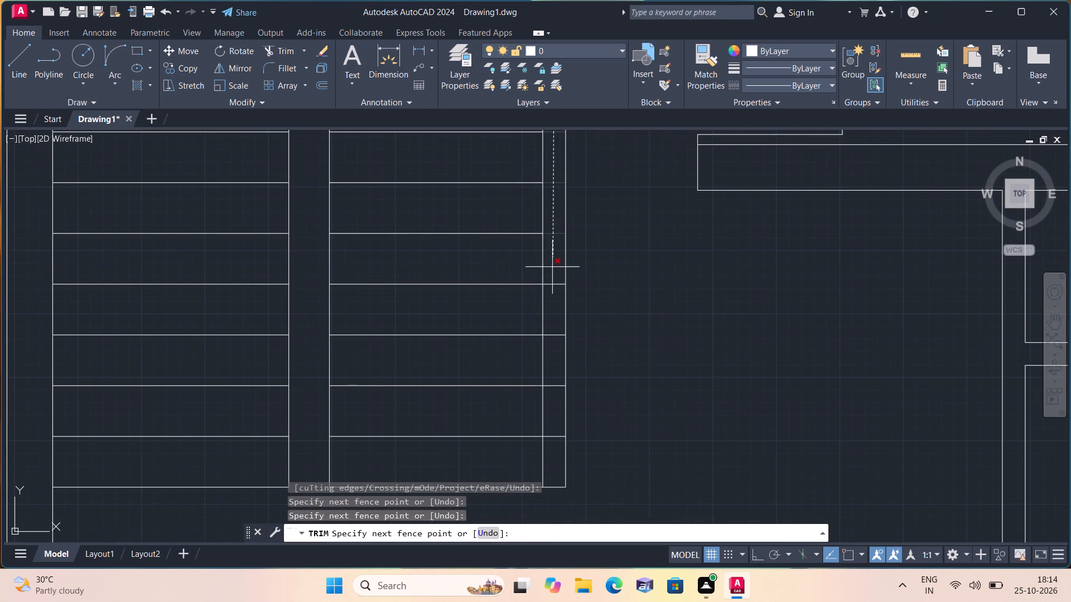
click(552, 441)
scroll(557, 430, down, 3)
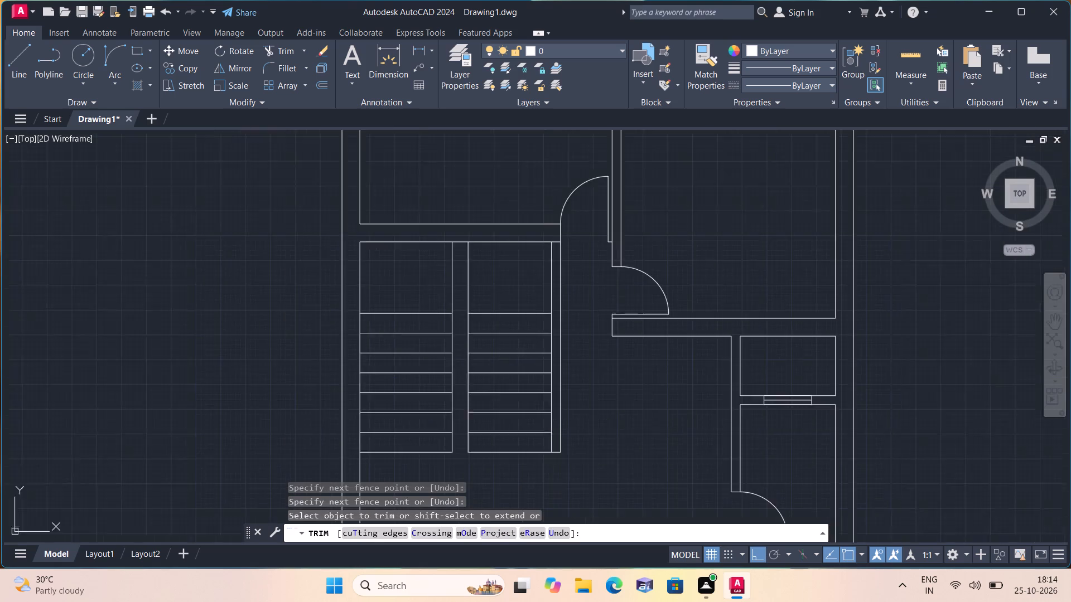
key(space)
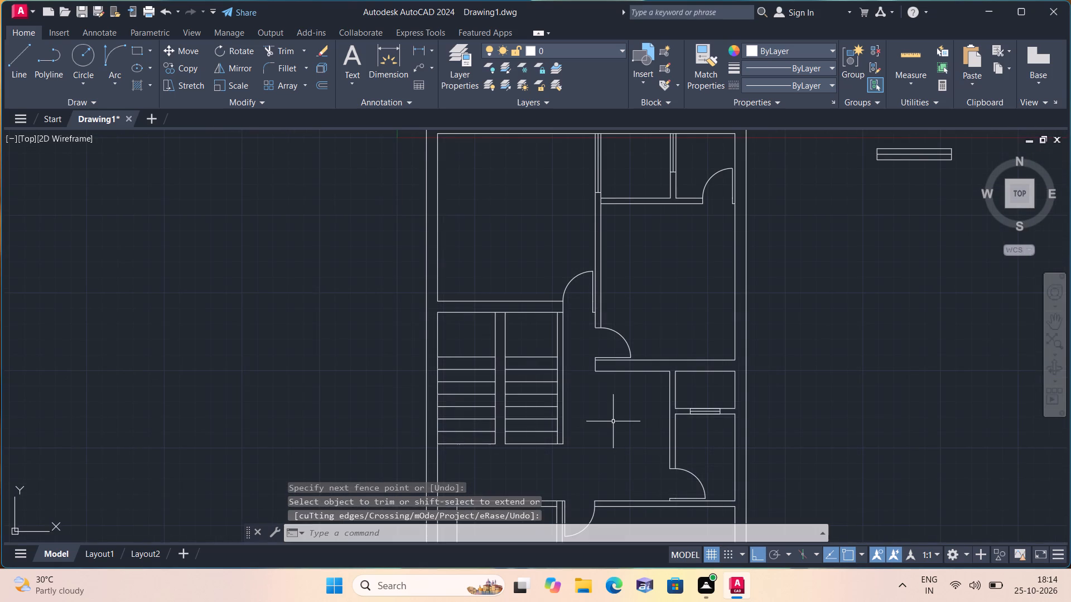
Delete the leftover window symbol lying outside the plan to the east.
scroll(549, 394, up, 1)
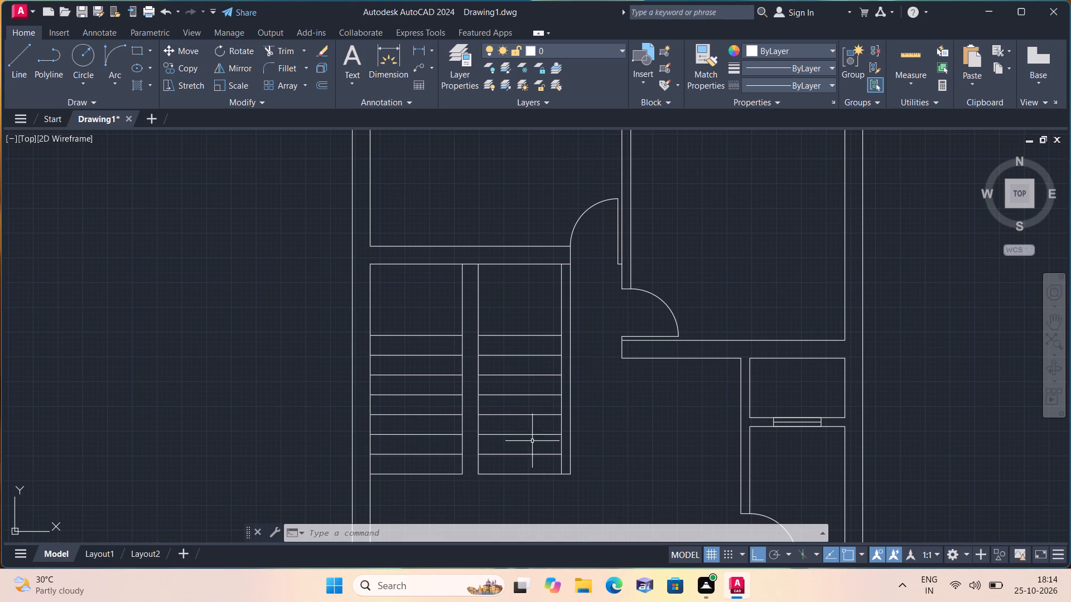
scroll(527, 423, down, 3)
middle_drag(527, 396, 513, 375)
scroll(513, 375, down, 2)
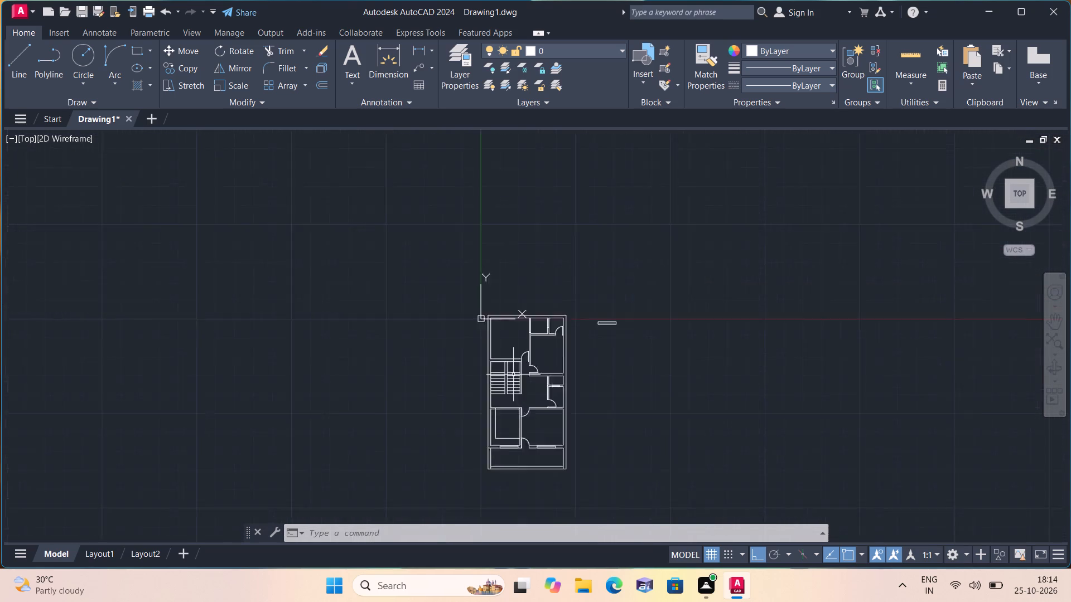
scroll(522, 367, up, 1)
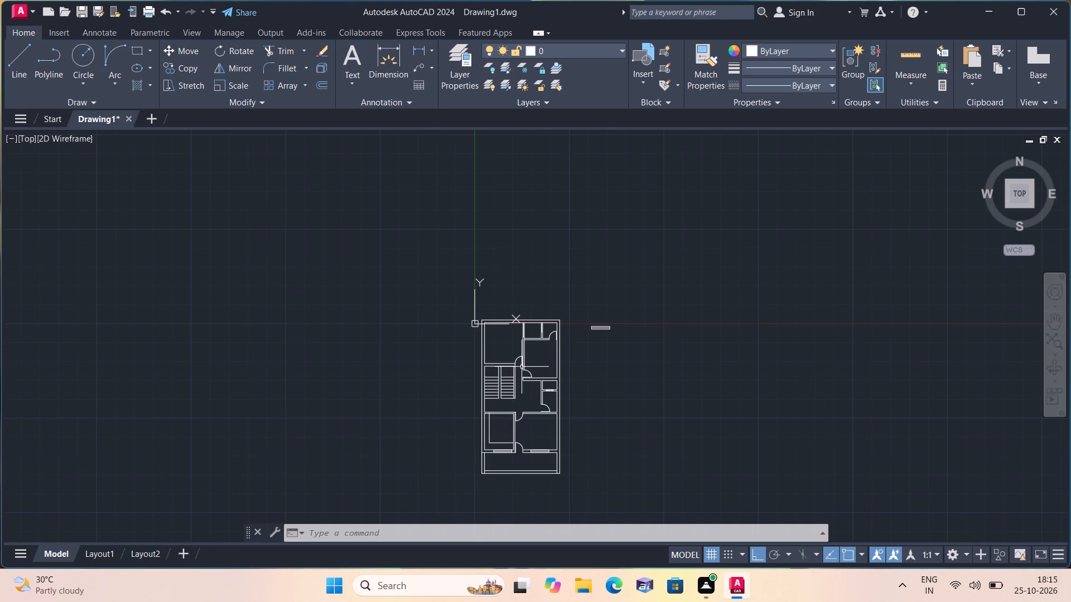
scroll(522, 367, down, 1)
middle_drag(522, 367, 545, 409)
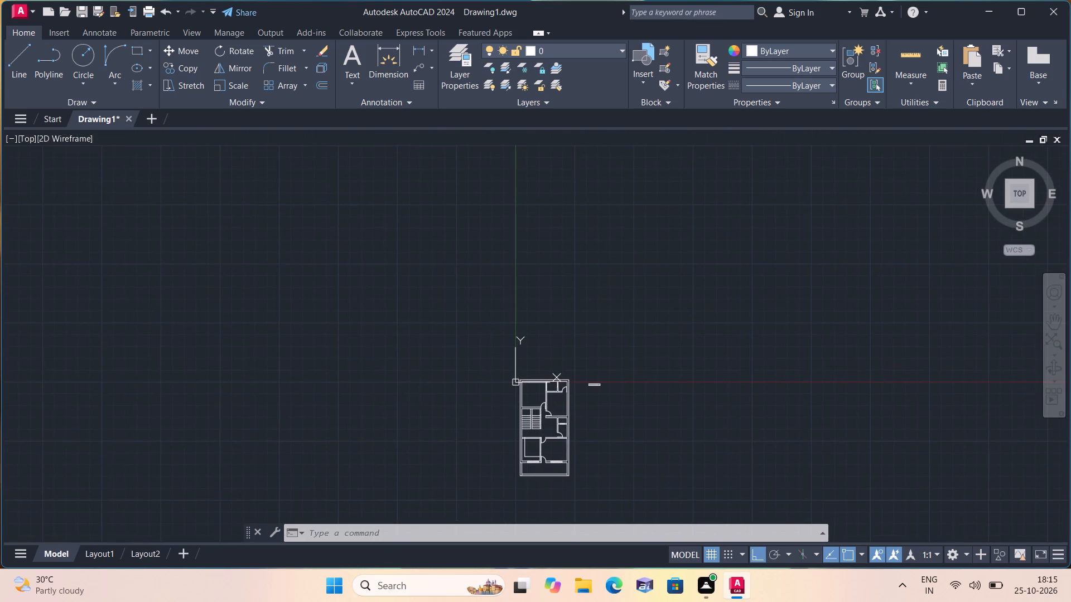
scroll(545, 410, up, 2)
middle_drag(643, 354, 599, 320)
click(607, 291)
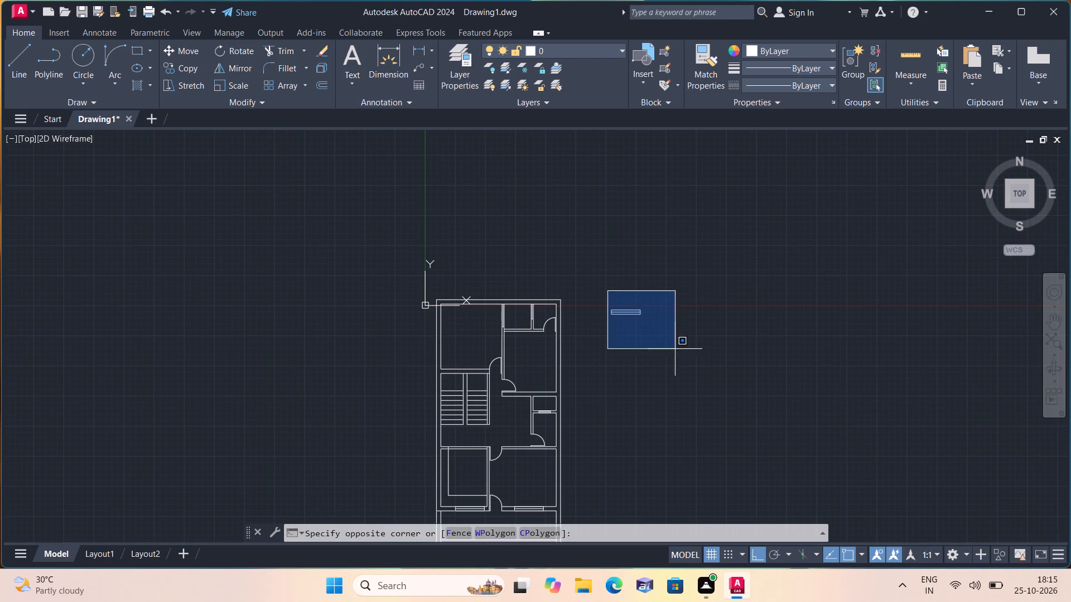
click(697, 367)
key(Delete)
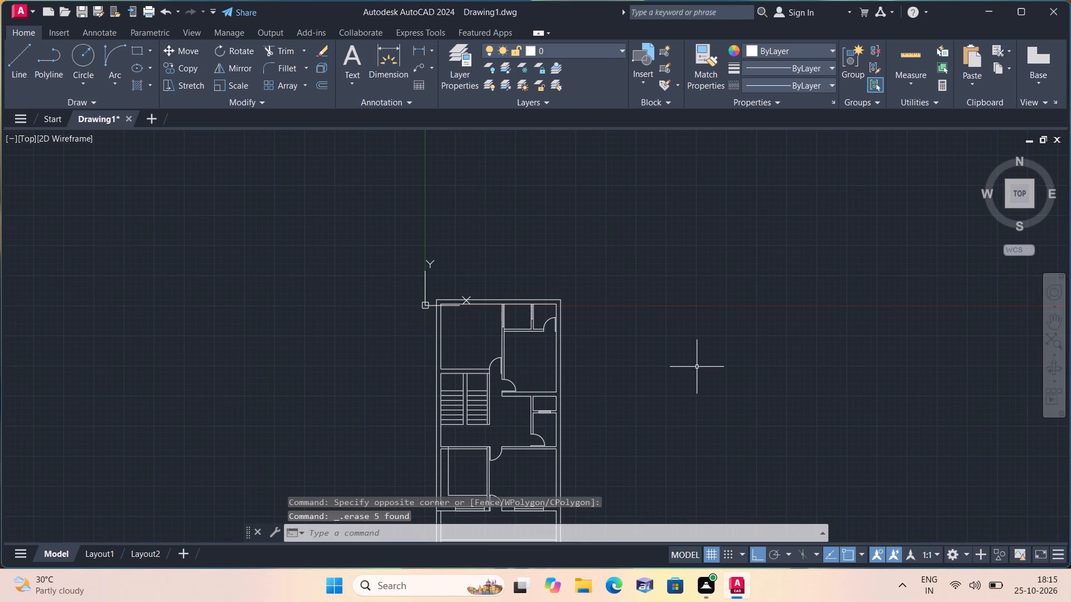
Draw a short line across the southernmost wall, in line with the southwest room's east inner wall line.
scroll(697, 367, down, 2)
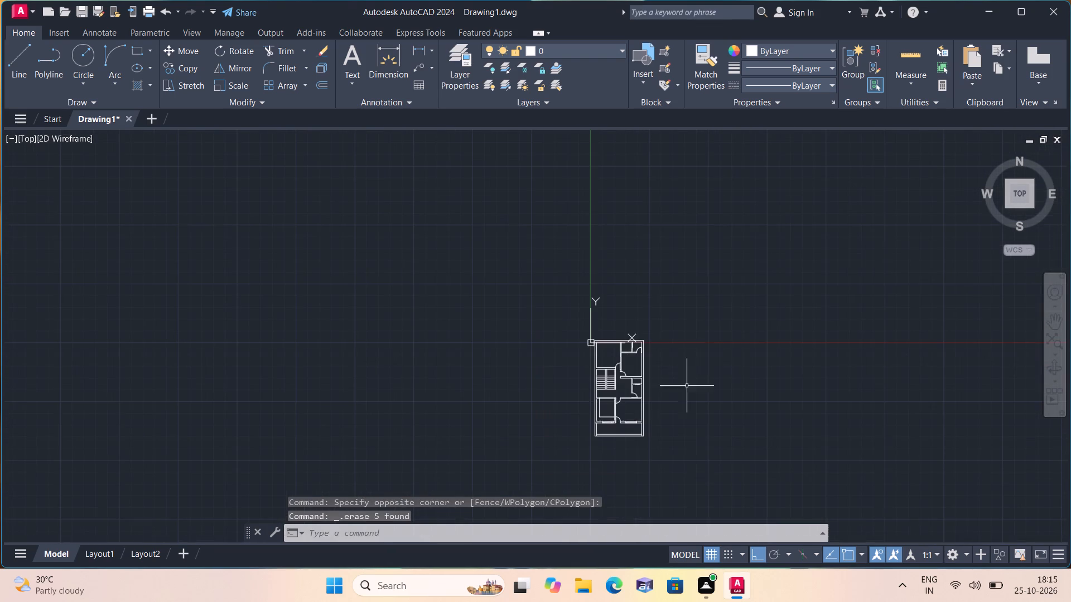
scroll(635, 454, up, 1)
middle_drag(625, 444, 600, 332)
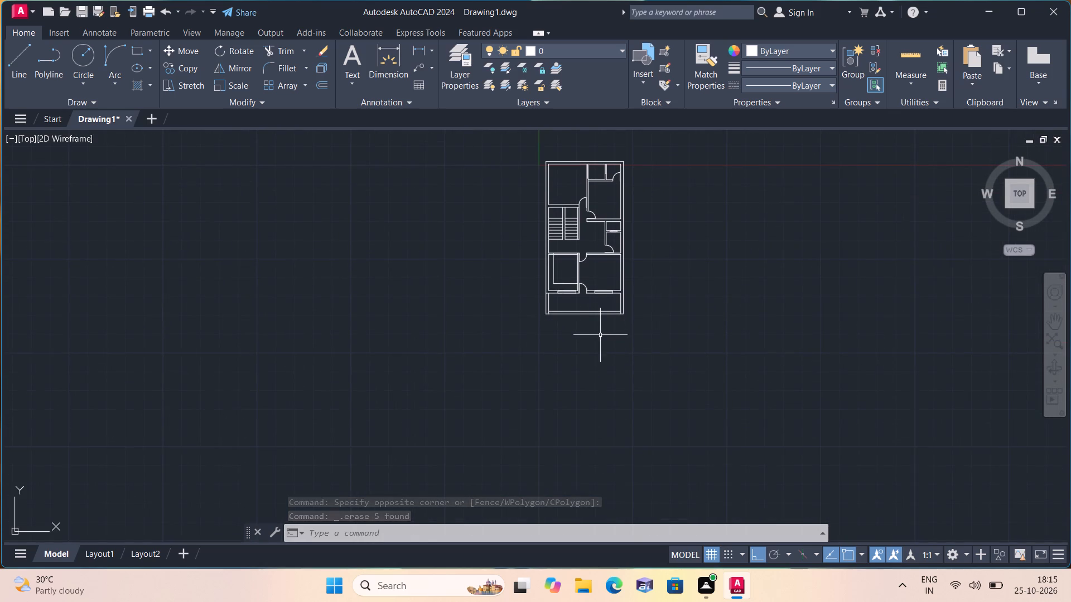
scroll(593, 337, up, 1)
scroll(573, 295, up, 3)
text(l)
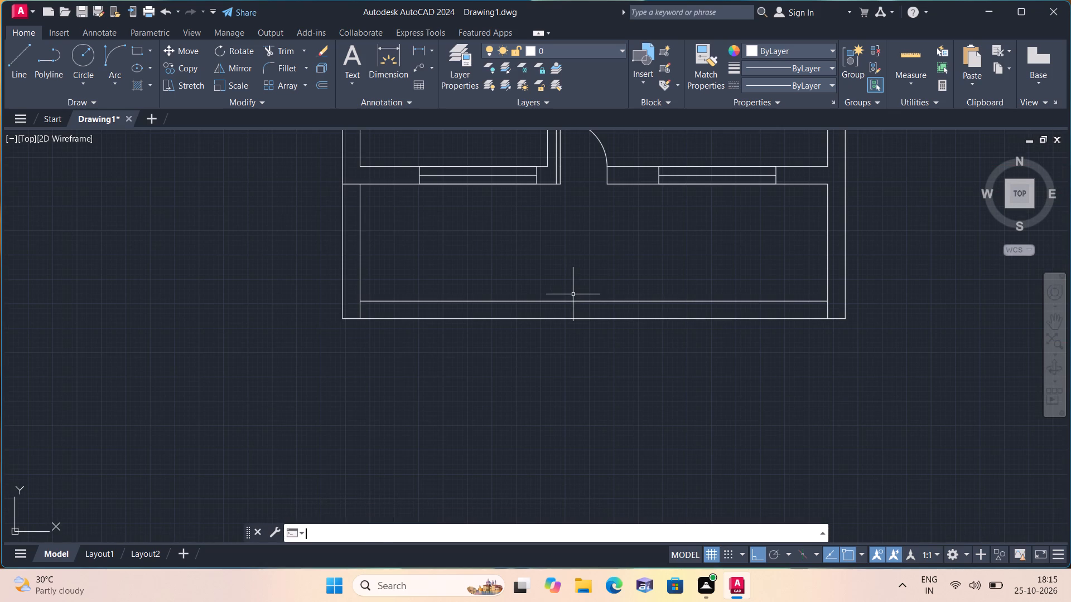
key(space)
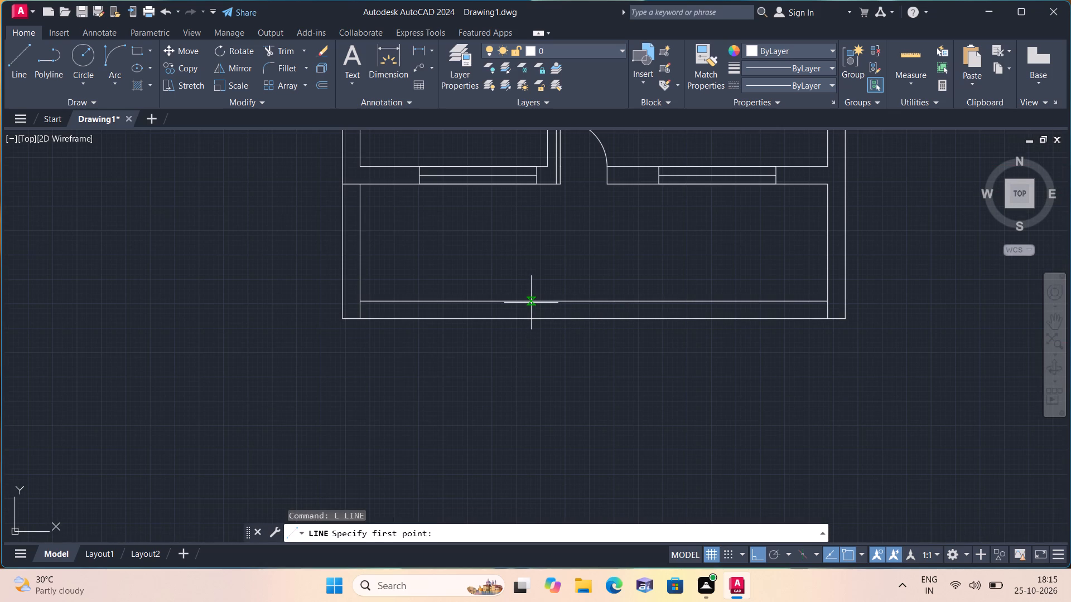
click(547, 300)
click(549, 315)
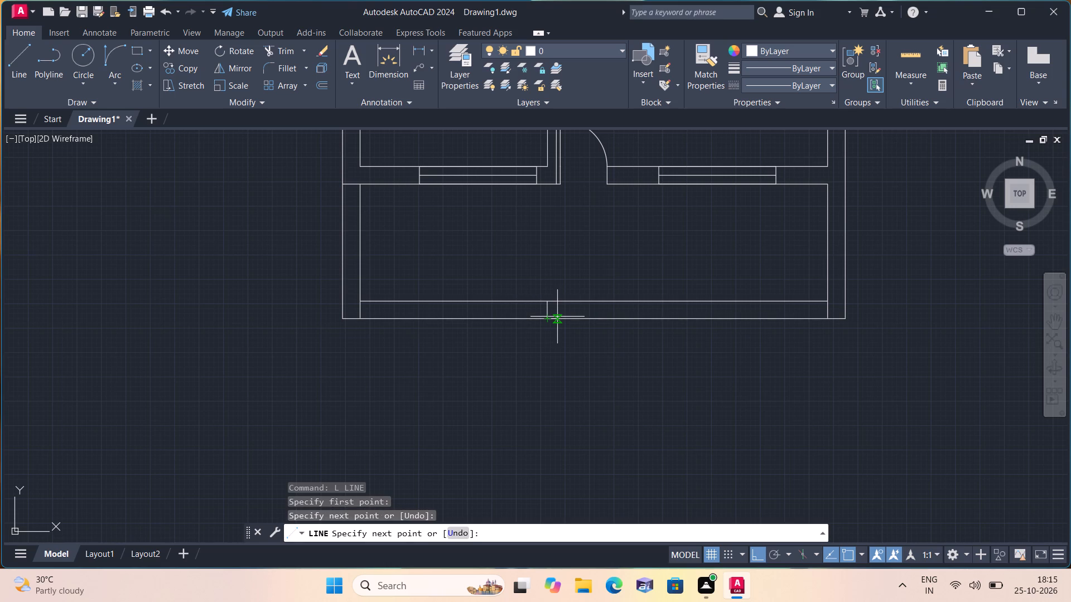
key(space)
Trim away the southernmost wall's inner line west of the new short cross line.
text(trim)
key(space)
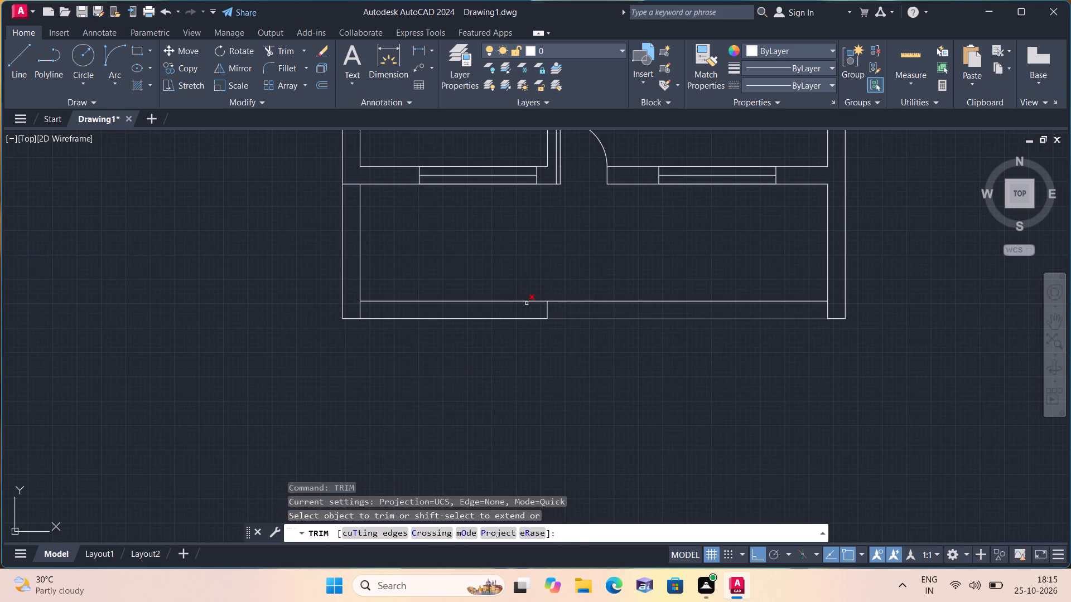
click(525, 300)
scroll(525, 300, down, 1)
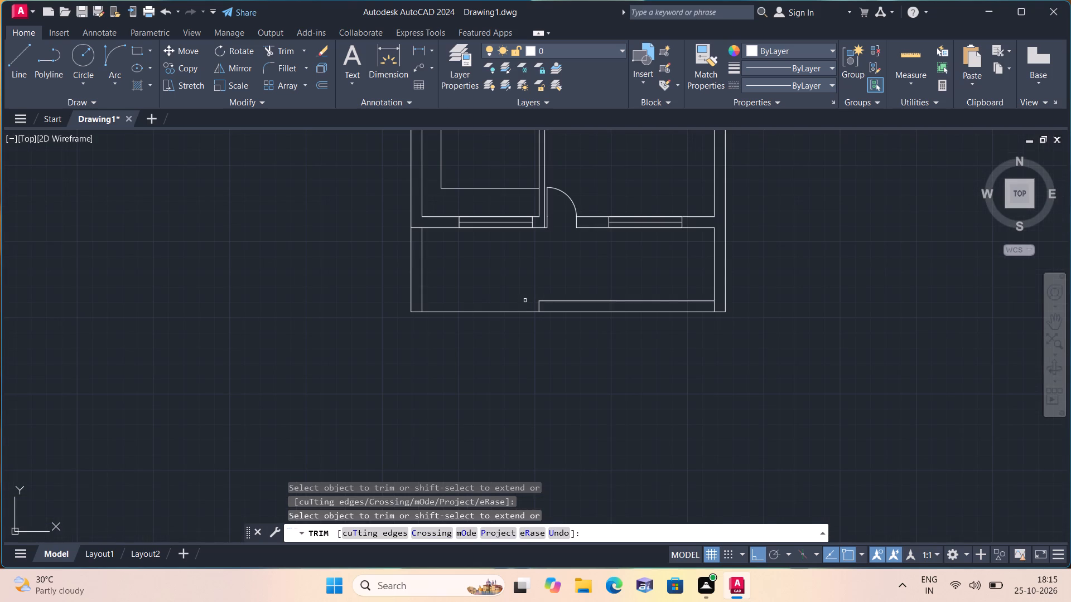
key(space)
Trim away both lines of the southwest room's north wall between the room's inner west line and its east wall.
text(trim)
key(space)
scroll(538, 272, down, 2)
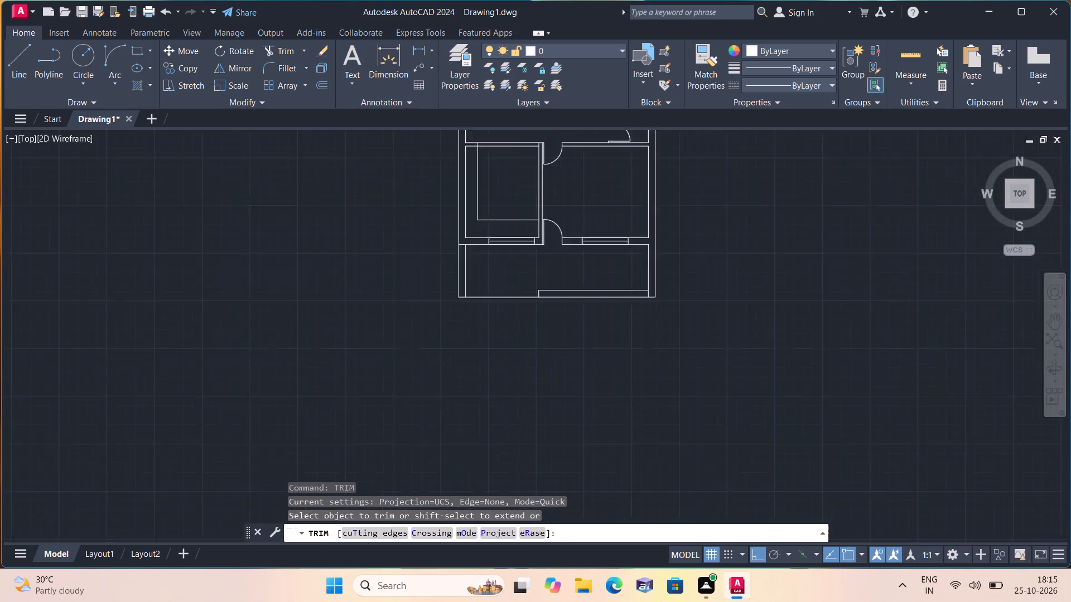
middle_drag(538, 272, 578, 427)
scroll(558, 361, up, 2)
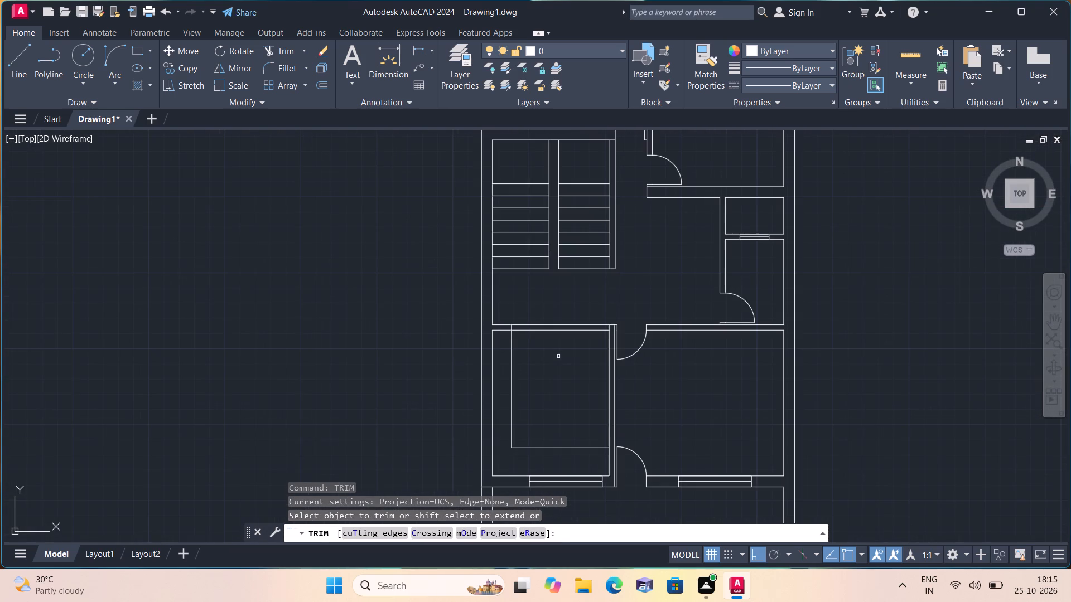
click(560, 347)
click(559, 324)
middle_drag(559, 323, 568, 473)
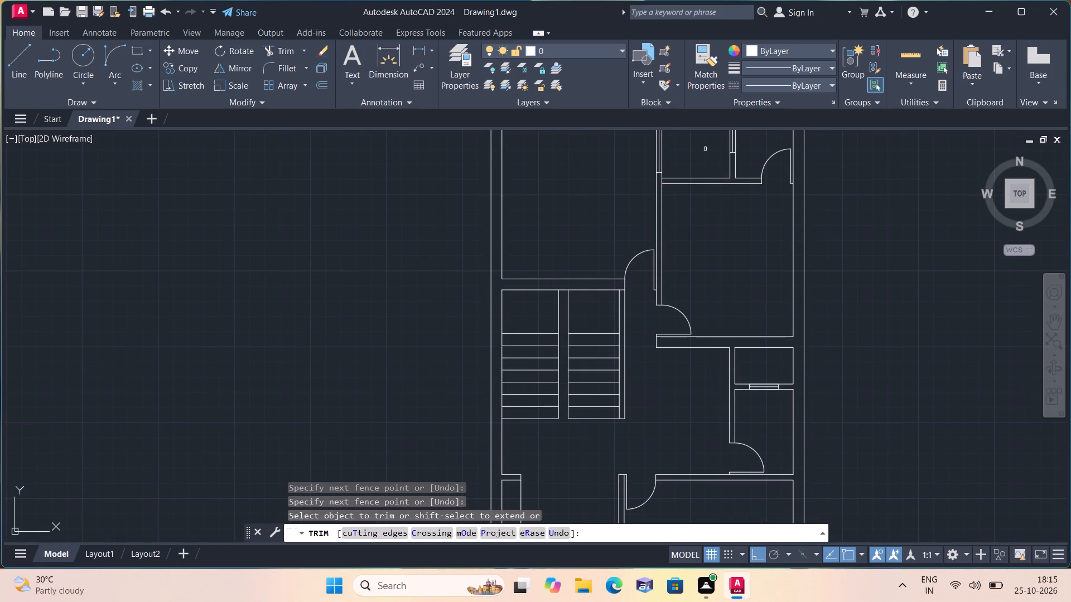
drag(685, 168, 687, 175)
scroll(687, 175, up, 1)
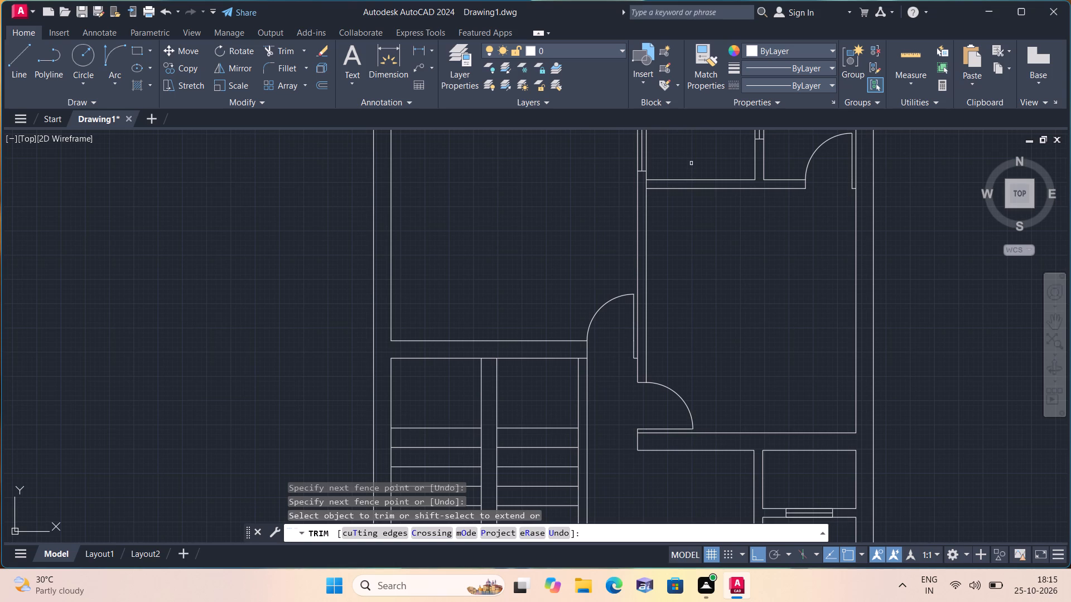
key(space)
Draw a short line across the wall south of the northern small room, near the middle of that room's width.
text(l)
key(space)
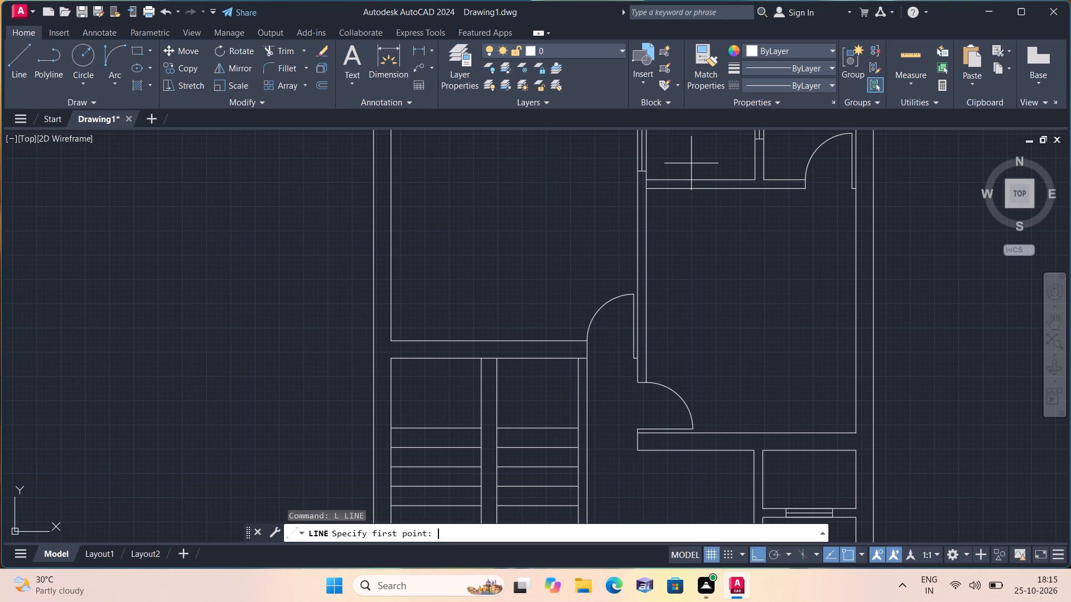
middle_drag(685, 173, 578, 264)
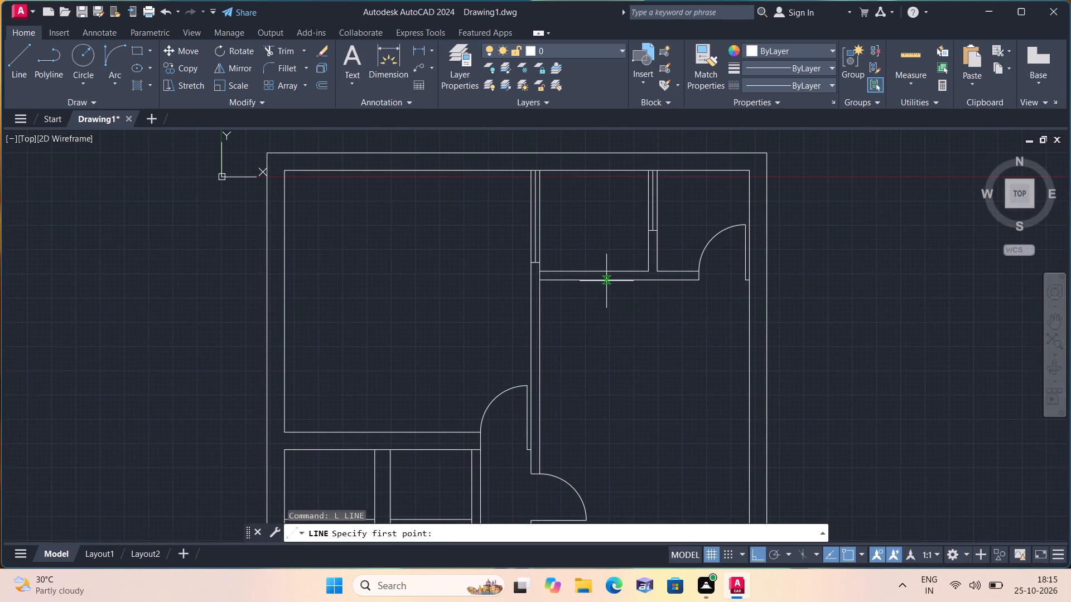
click(607, 271)
click(608, 280)
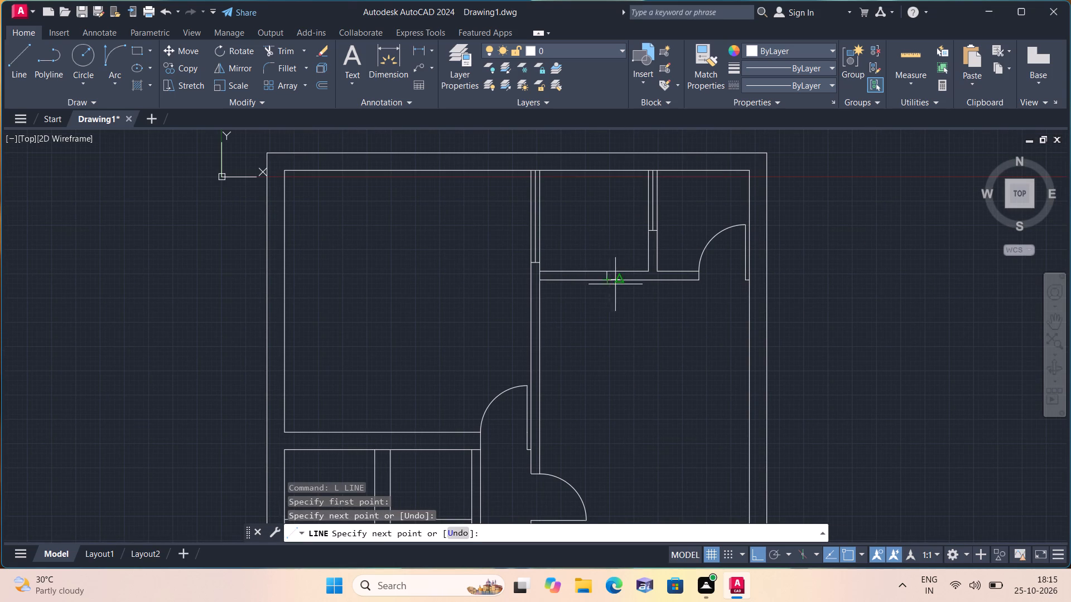
key(space)
Trim away both lines of that wall west of the short cross line to leave an opening.
text(trim)
key(space)
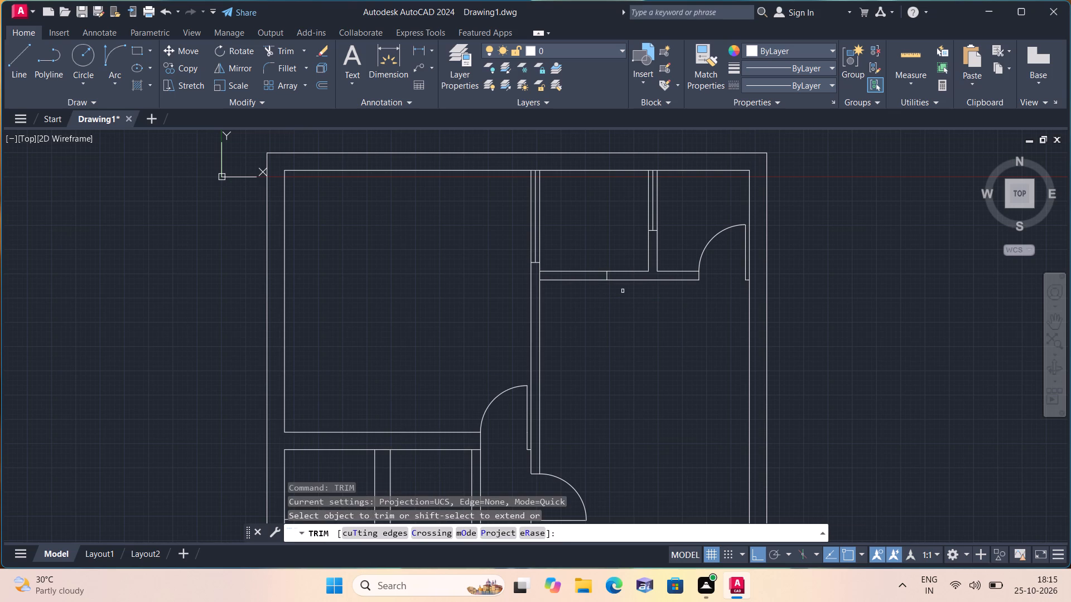
drag(573, 246, 582, 313)
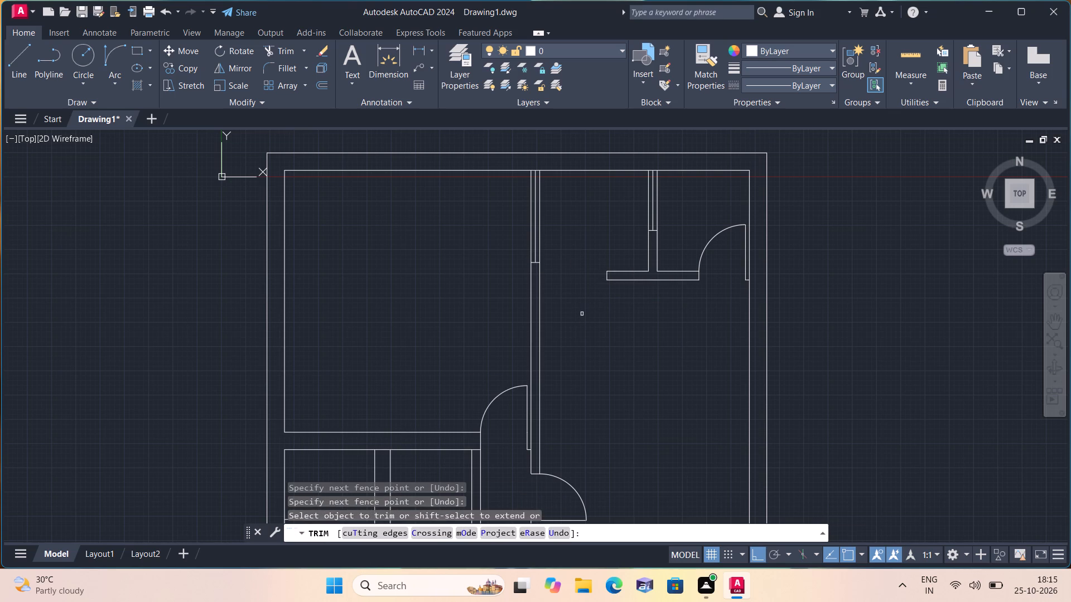
key(space)
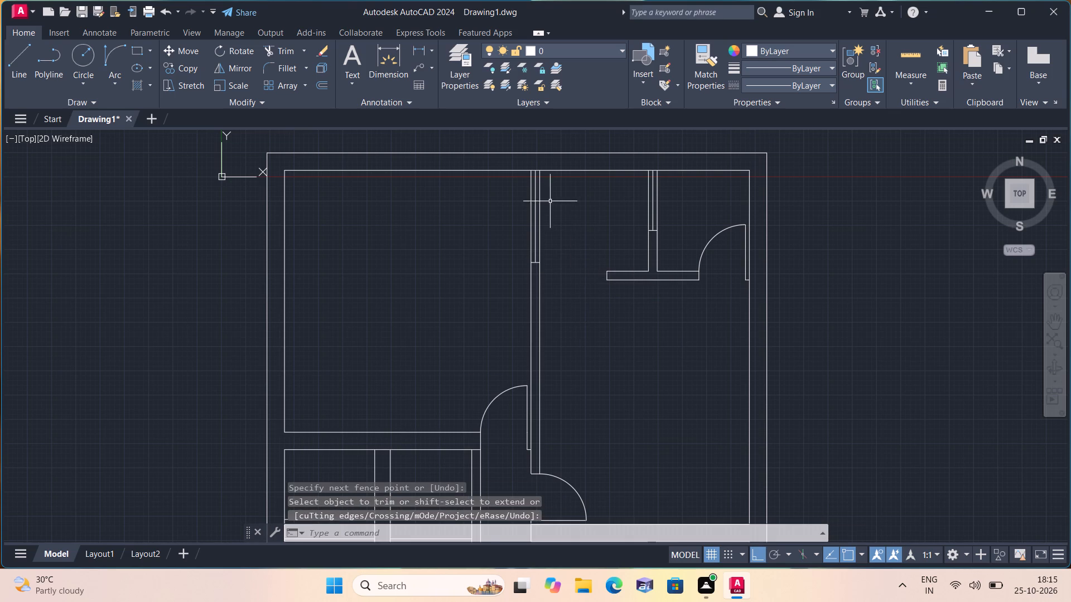
Load the ACAD_ISO02W100 dashed linetype and set it as the current linetype.
click(802, 85)
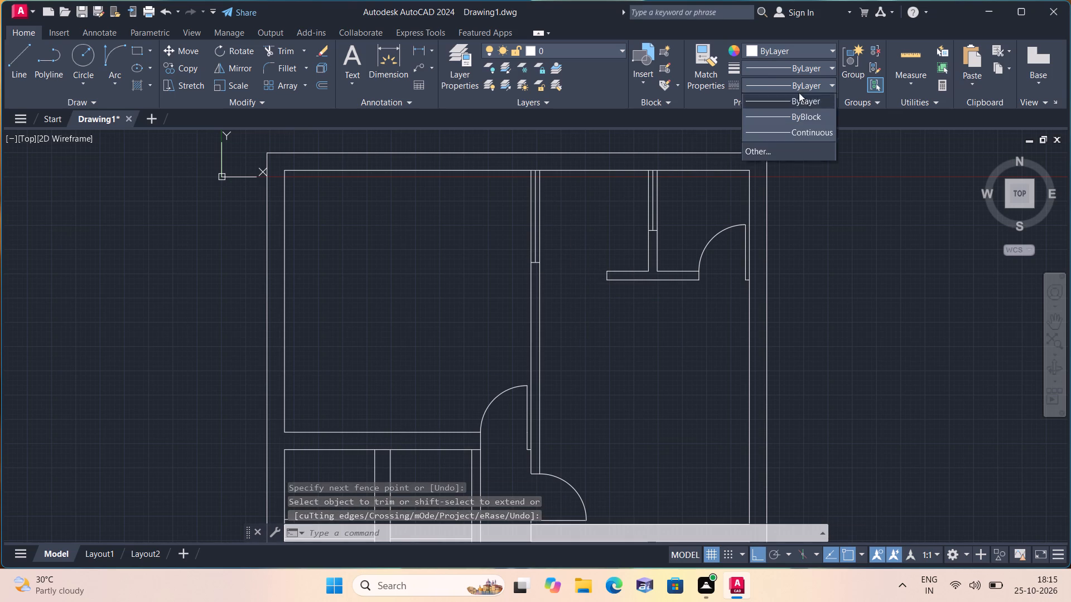
click(782, 147)
click(650, 169)
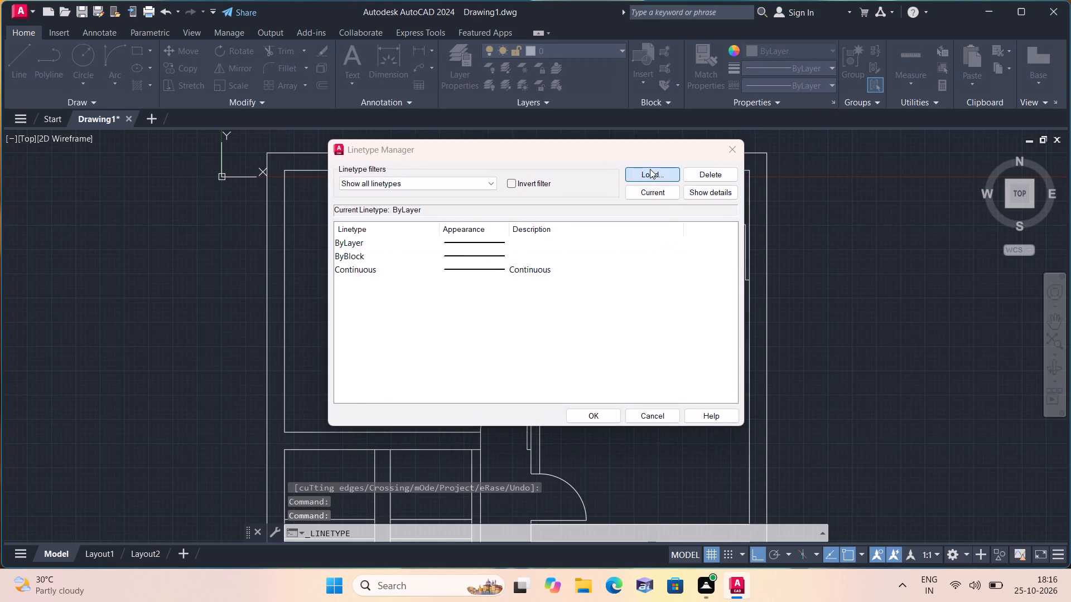
click(554, 263)
click(480, 378)
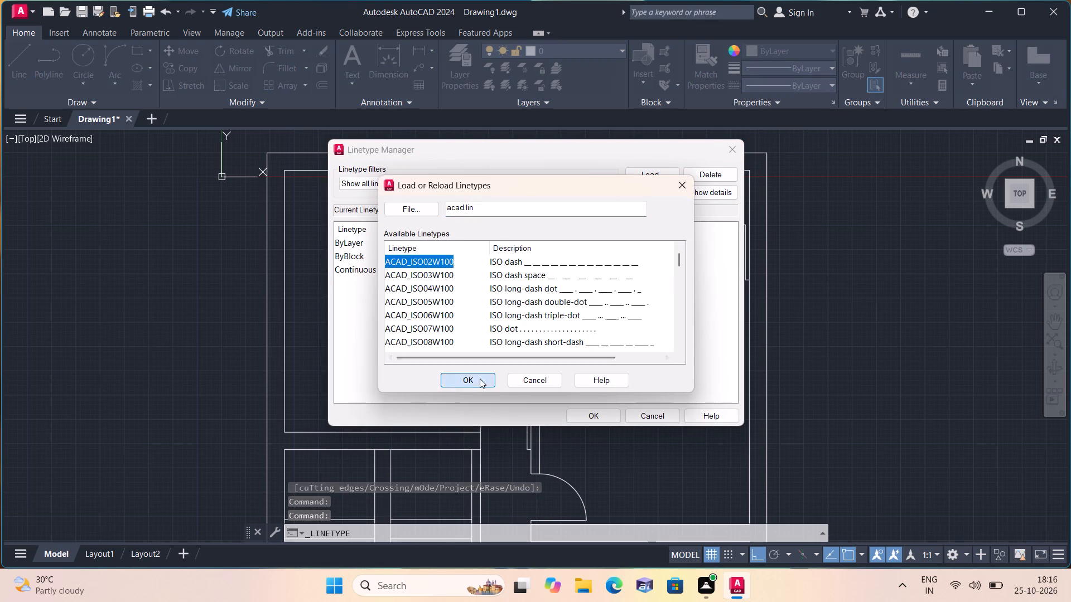
click(581, 414)
scroll(588, 326, down, 1)
middle_drag(581, 320, 584, 322)
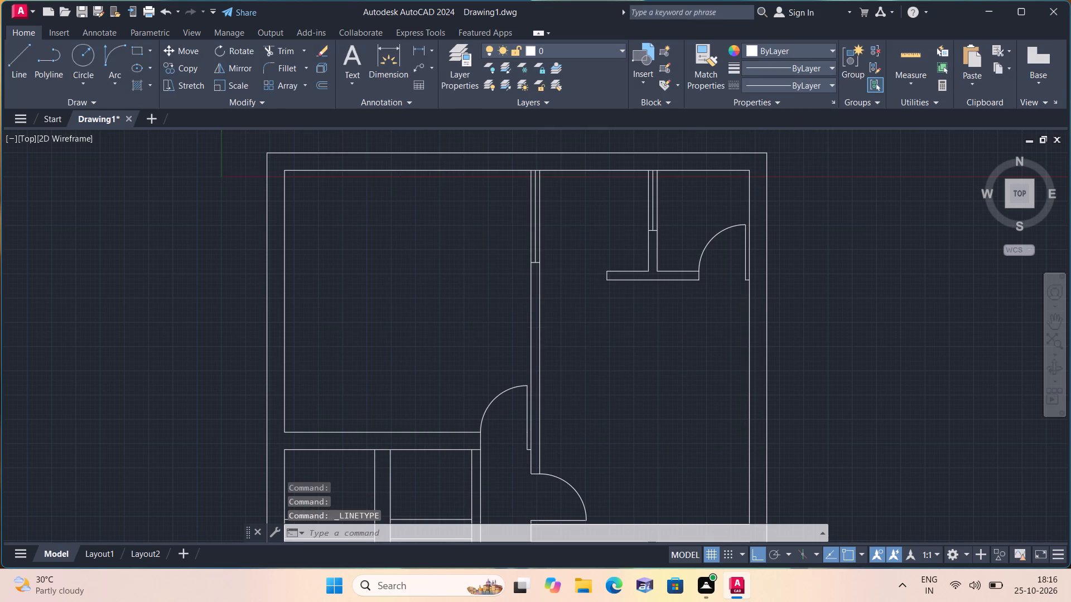
middle_drag(584, 322, 570, 208)
click(798, 83)
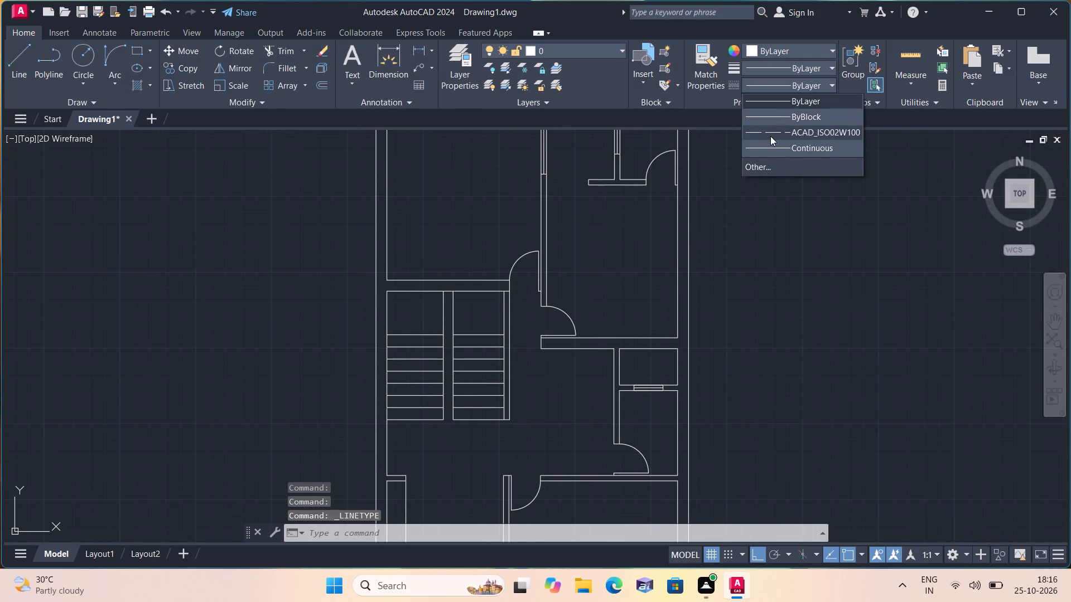
click(769, 131)
Draw two parallel dashed lines across the opening in the wall south of the northern small room, continuing both wall faces.
text(l)
key(space)
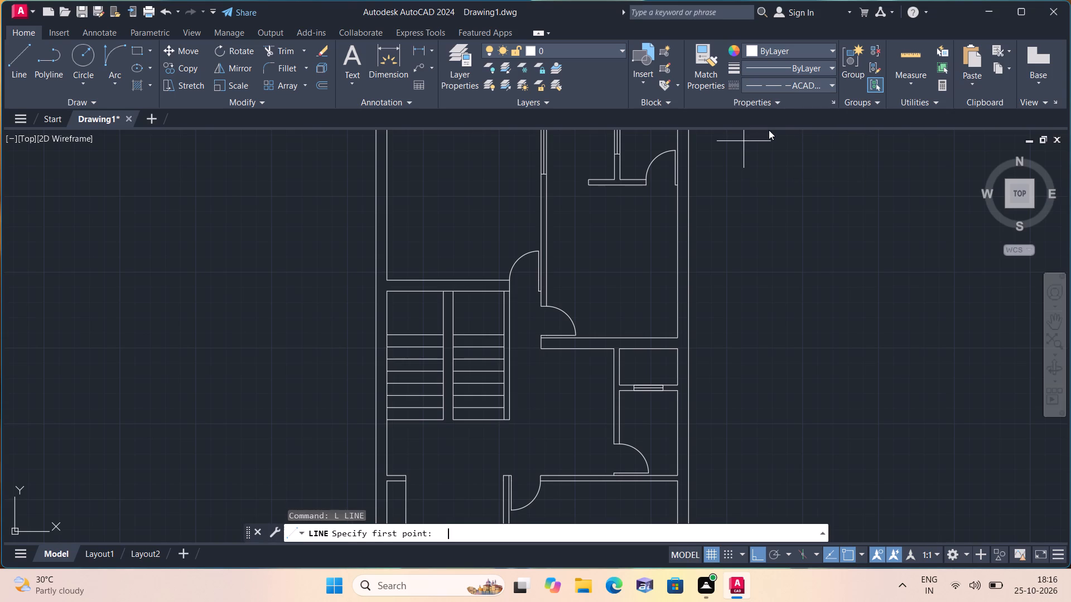
scroll(533, 185, up, 2)
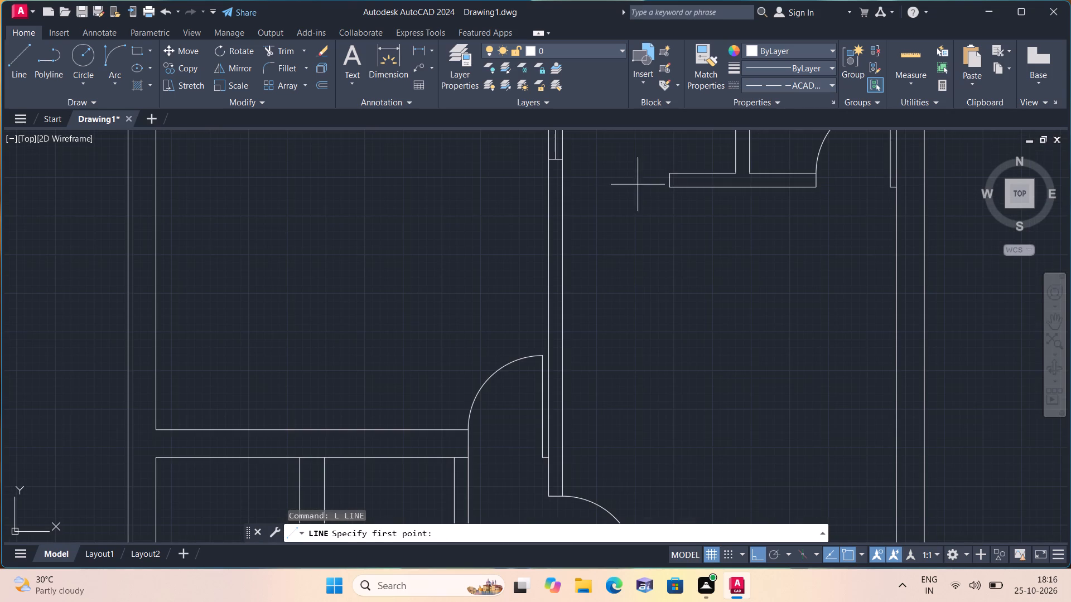
click(667, 172)
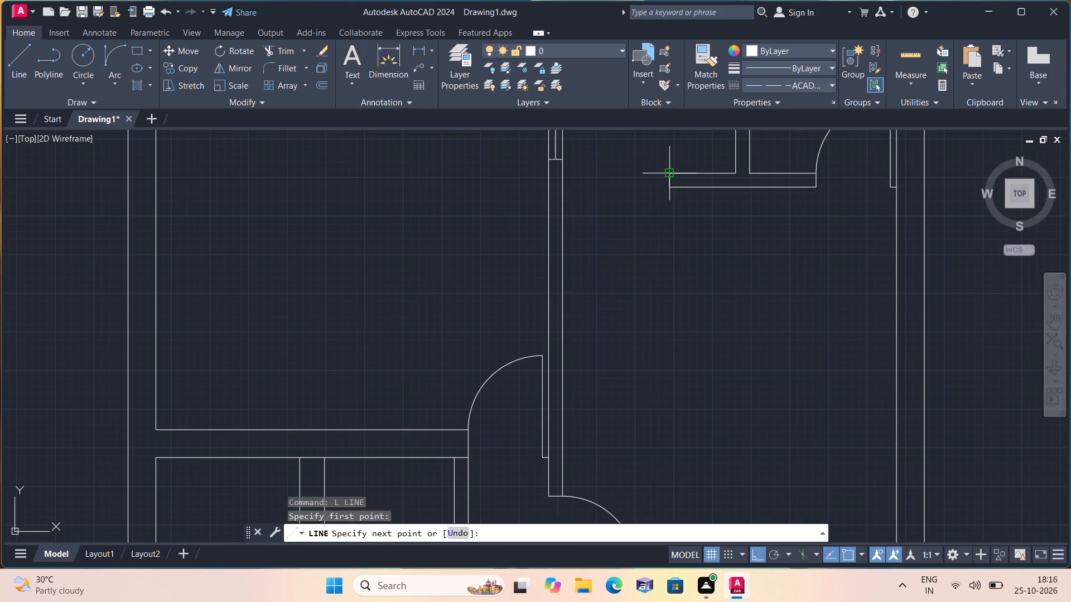
click(564, 173)
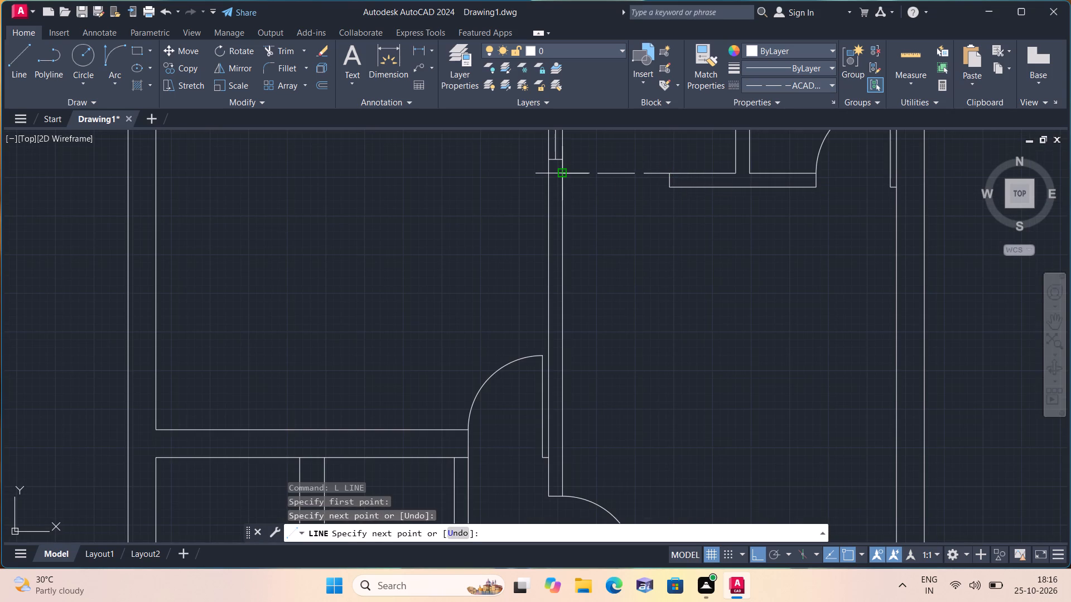
key(space)
key(space)
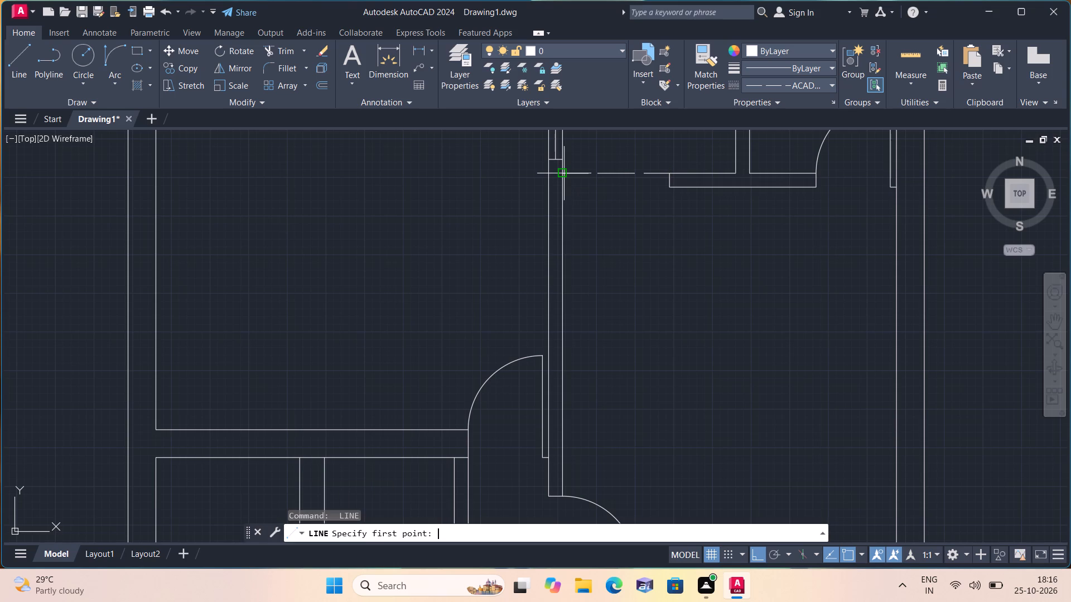
scroll(631, 208, up, 1)
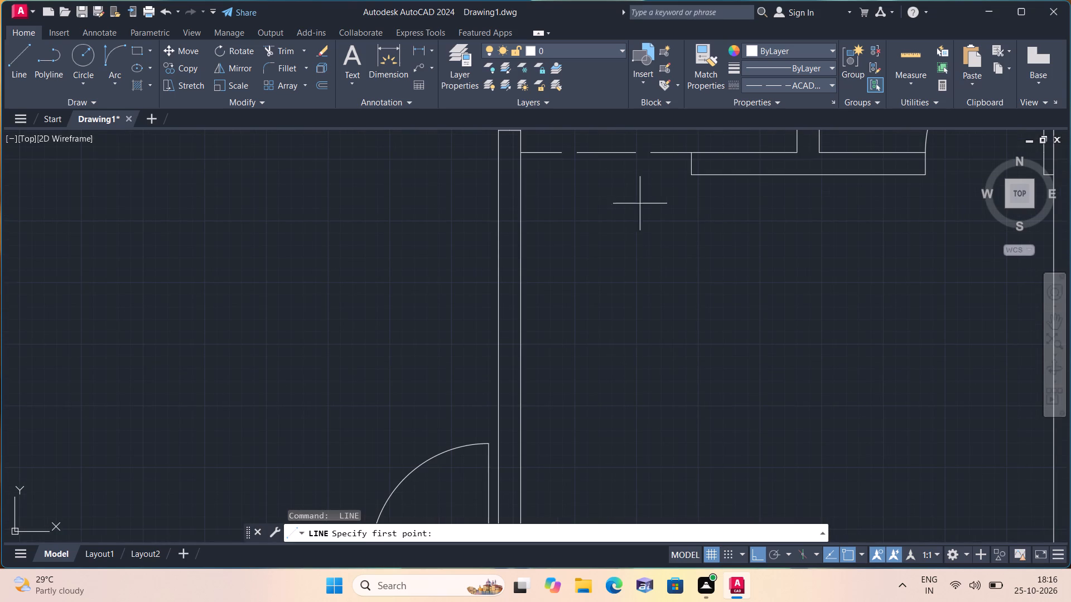
click(688, 176)
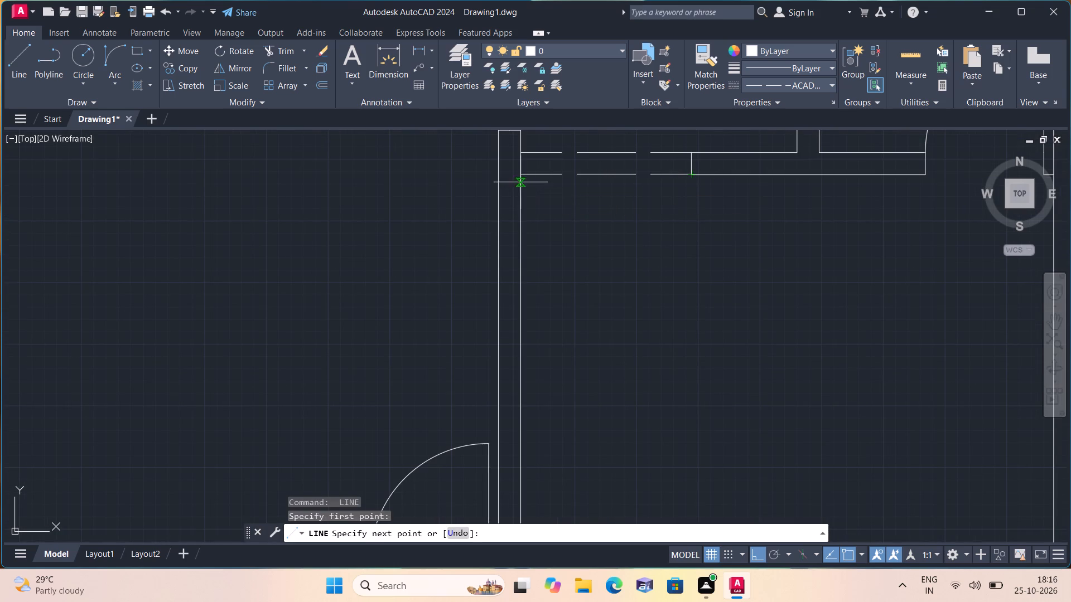
click(518, 174)
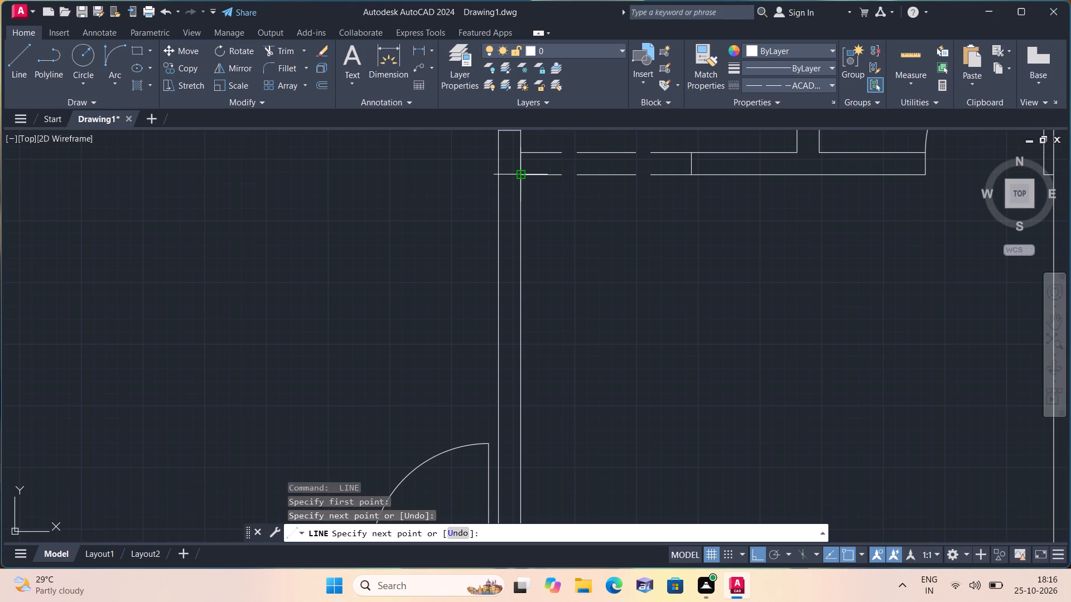
key(space)
Draw two parallel dashed lines across the opening in the southwest room's north wall, from the inner west line to the east wall.
key(space)
scroll(518, 178, down, 2)
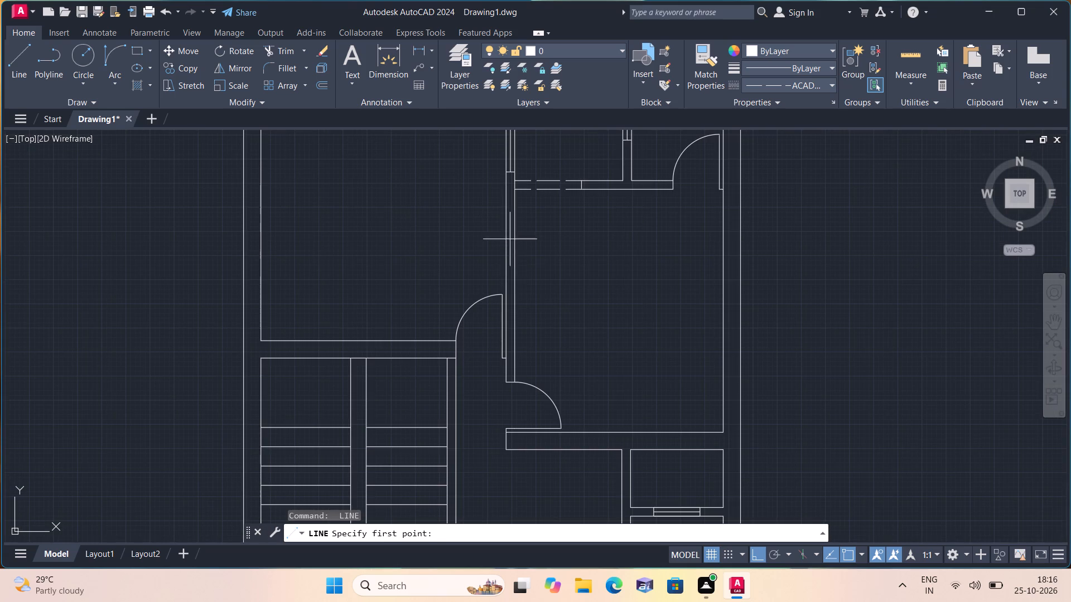
middle_drag(538, 306, 523, 196)
scroll(520, 211, down, 1)
scroll(366, 443, up, 1)
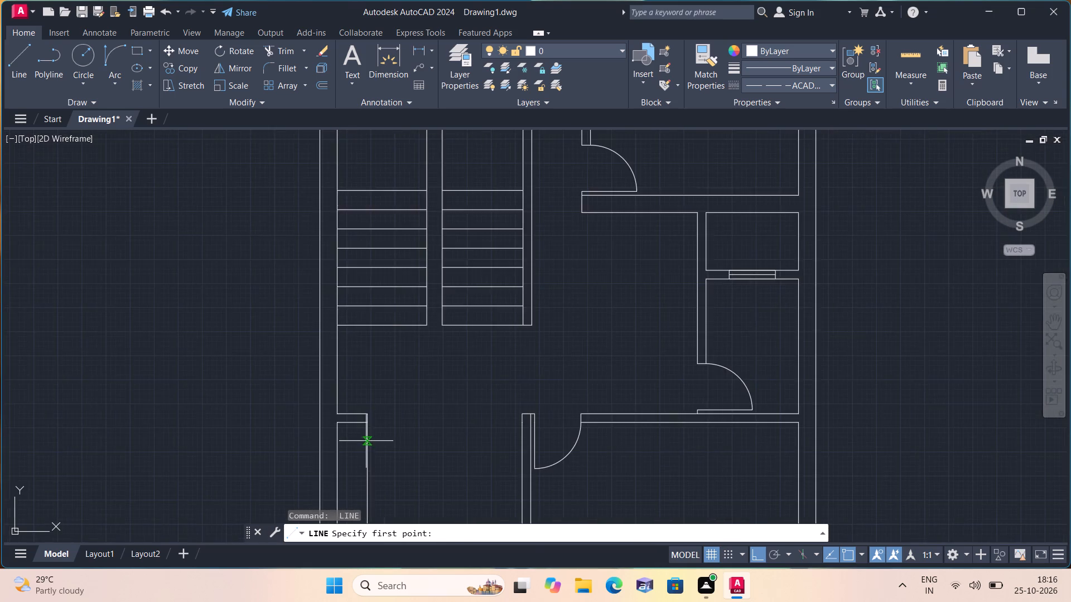
scroll(369, 434, up, 2)
click(366, 408)
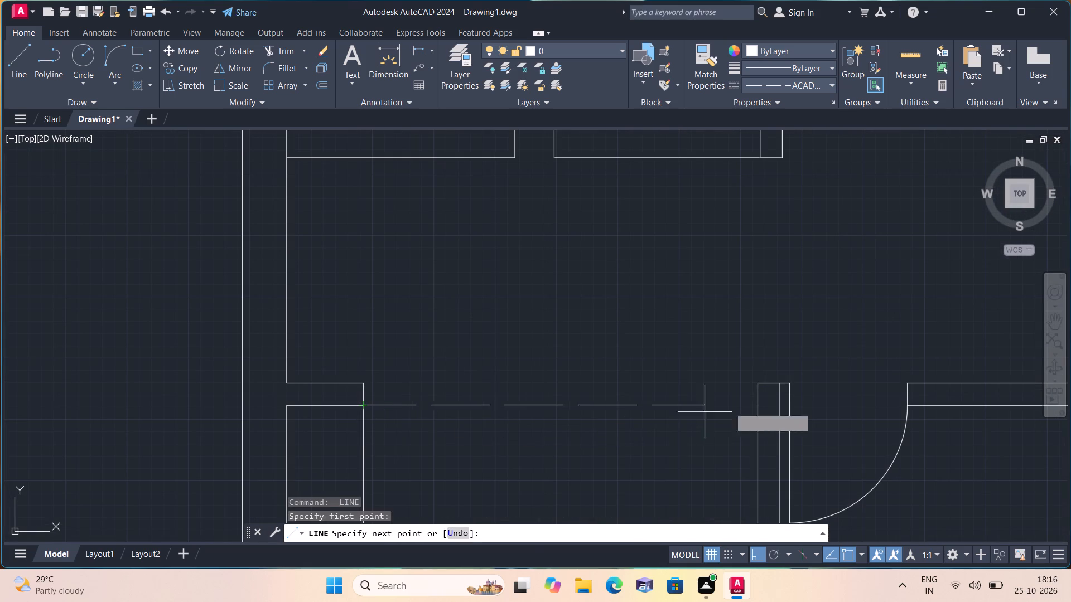
click(754, 401)
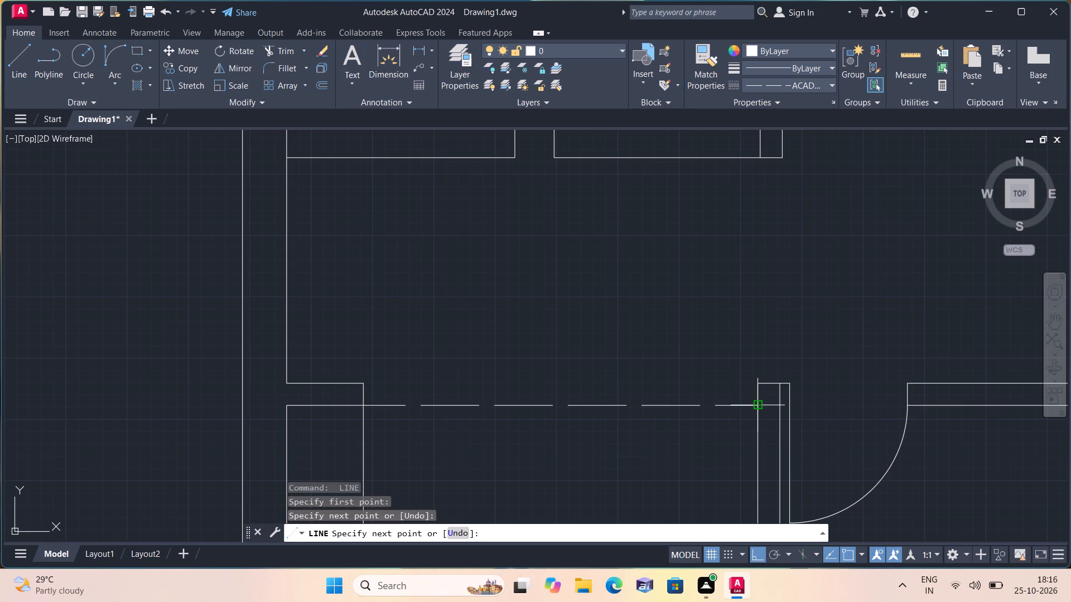
key(space)
key(space)
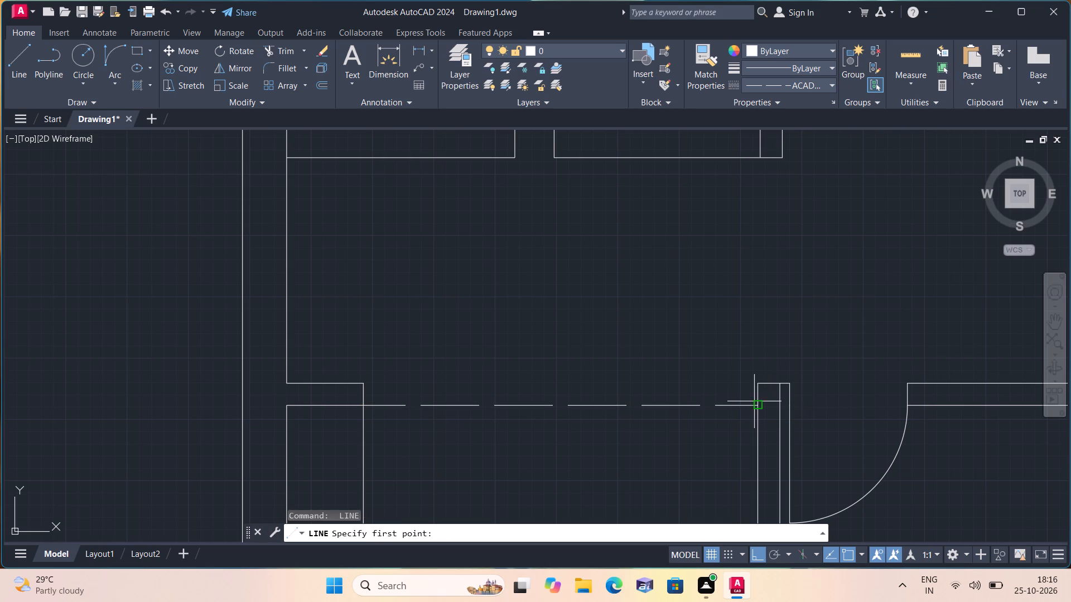
scroll(516, 429, up, 1)
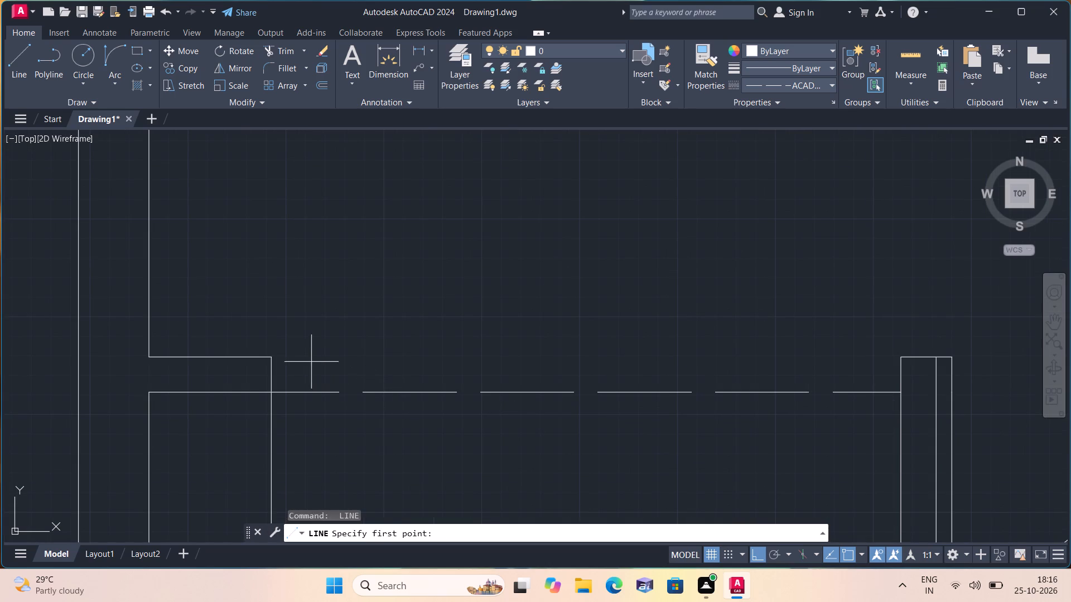
click(267, 356)
scroll(618, 364, down, 1)
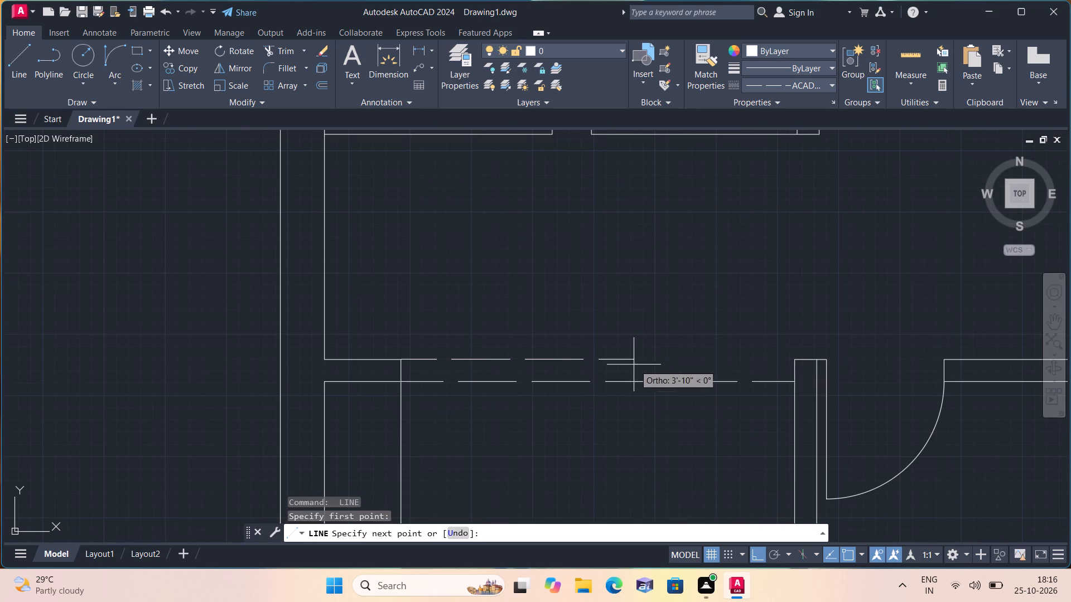
click(794, 360)
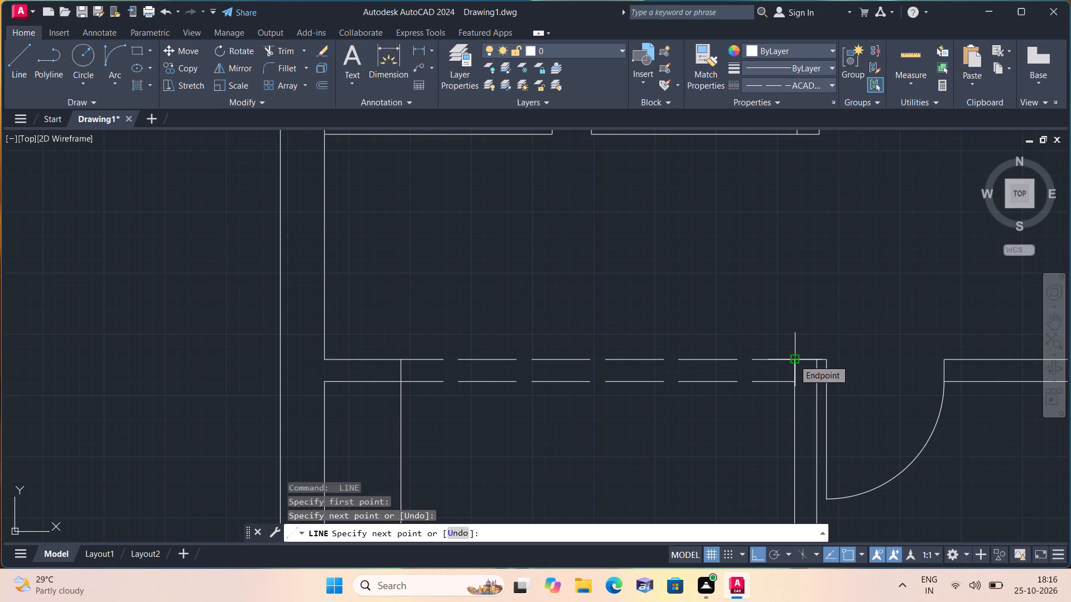
key(space)
Draw two crossing dashed diagonals between opposite corners of the small shaft on the east side, north of the small room's window.
key(space)
scroll(794, 360, down, 2)
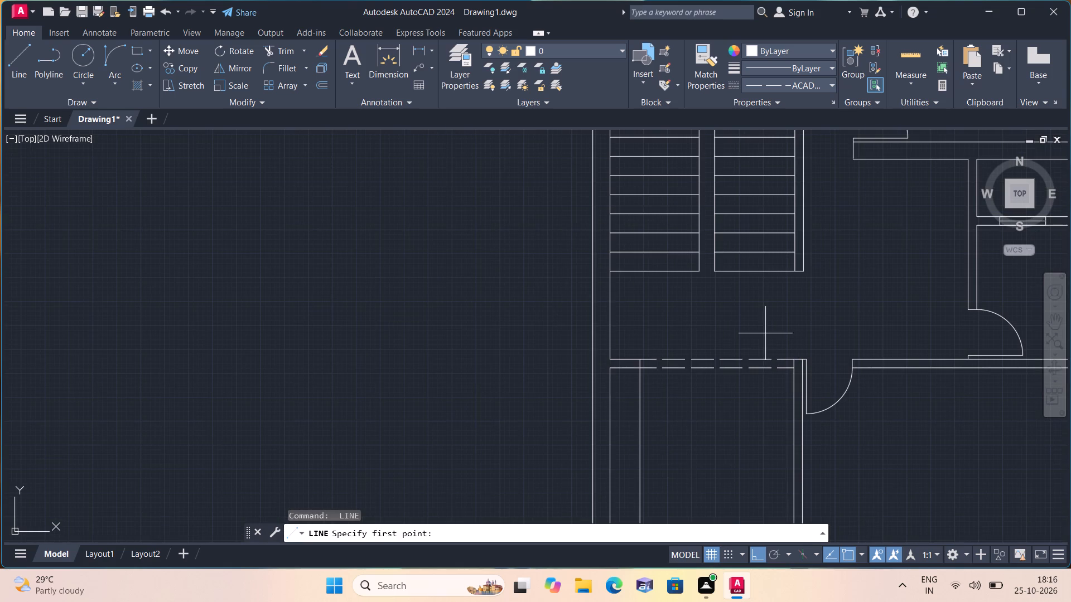
middle_drag(760, 322, 532, 437)
scroll(812, 315, up, 1)
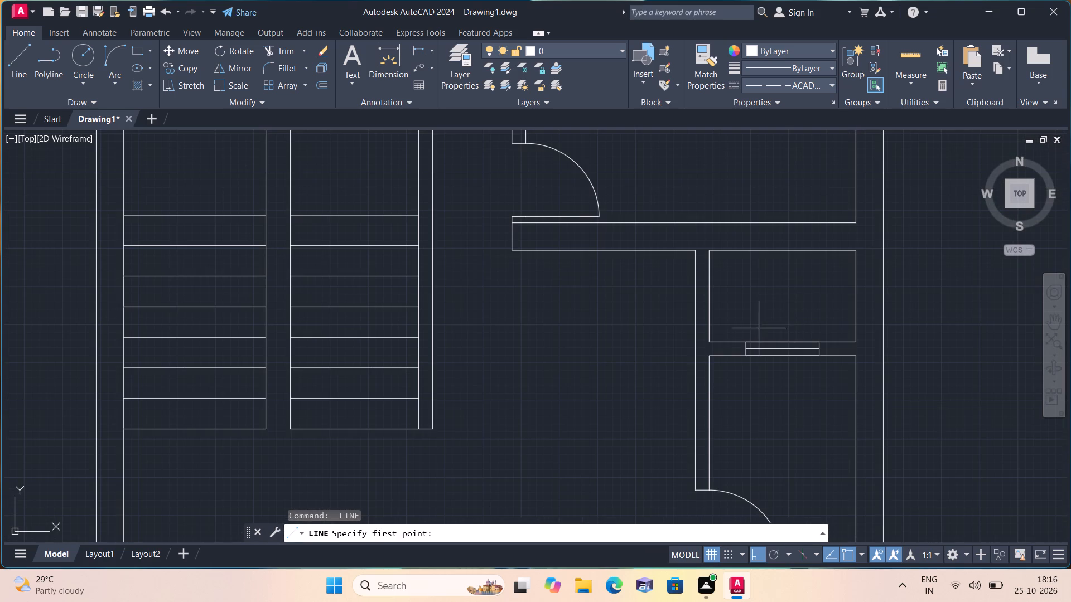
click(714, 341)
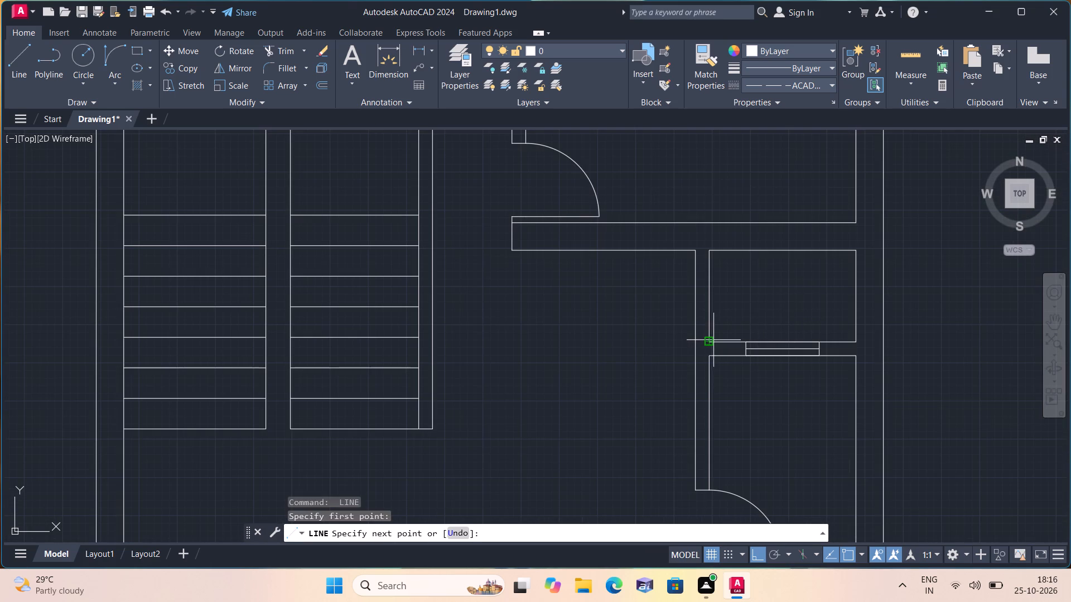
click(857, 250)
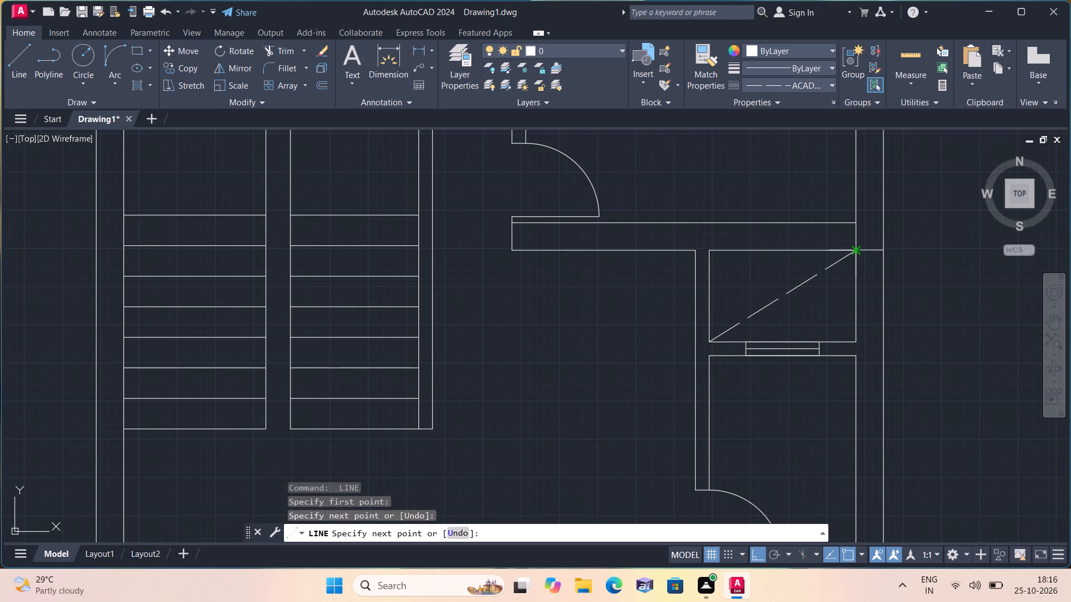
key(space)
key(space)
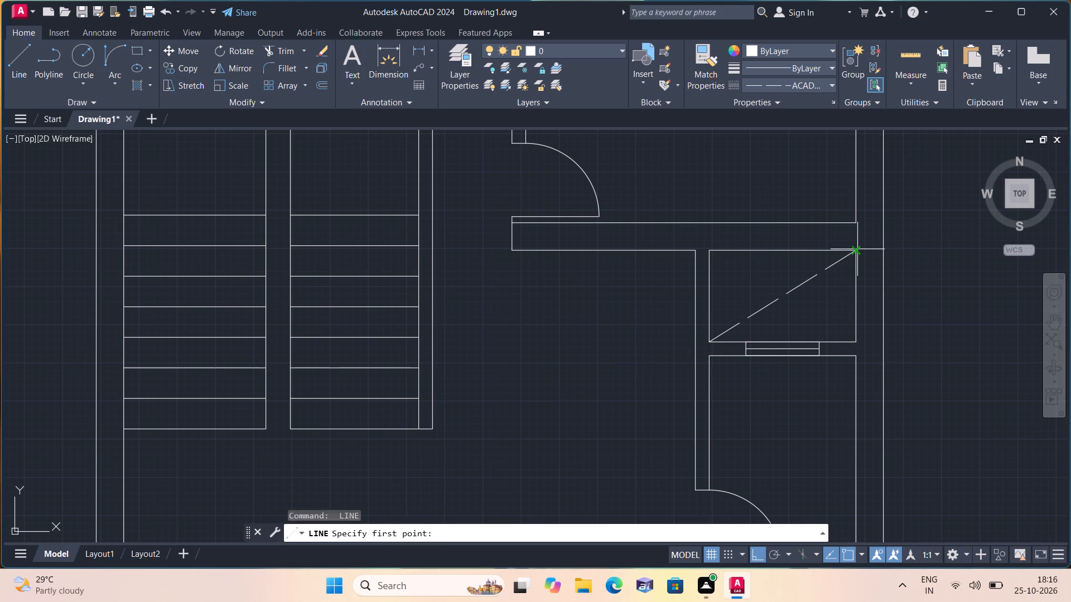
scroll(804, 254, up, 2)
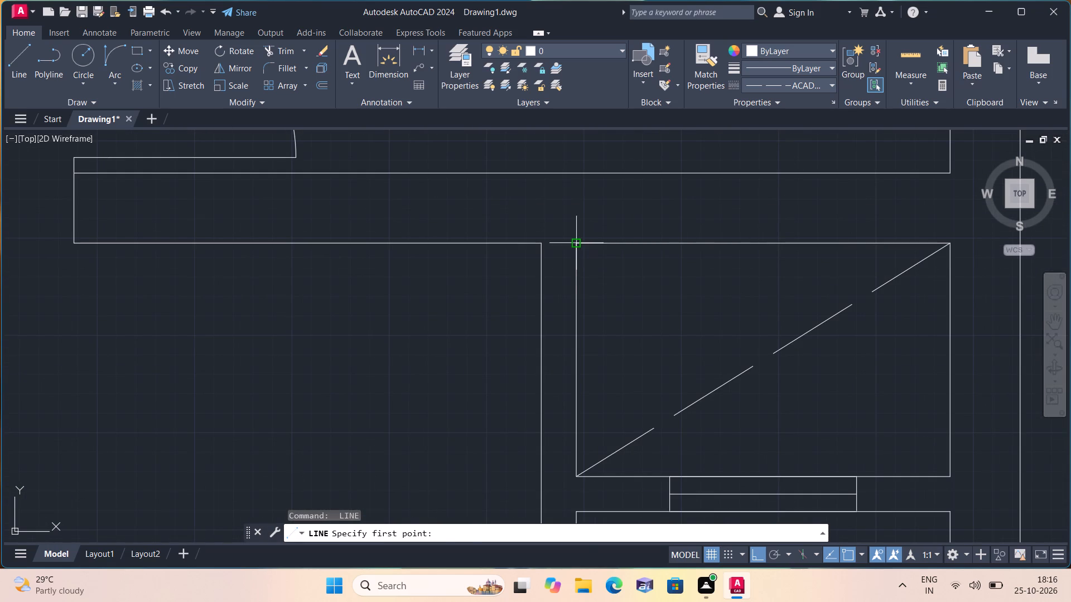
click(580, 245)
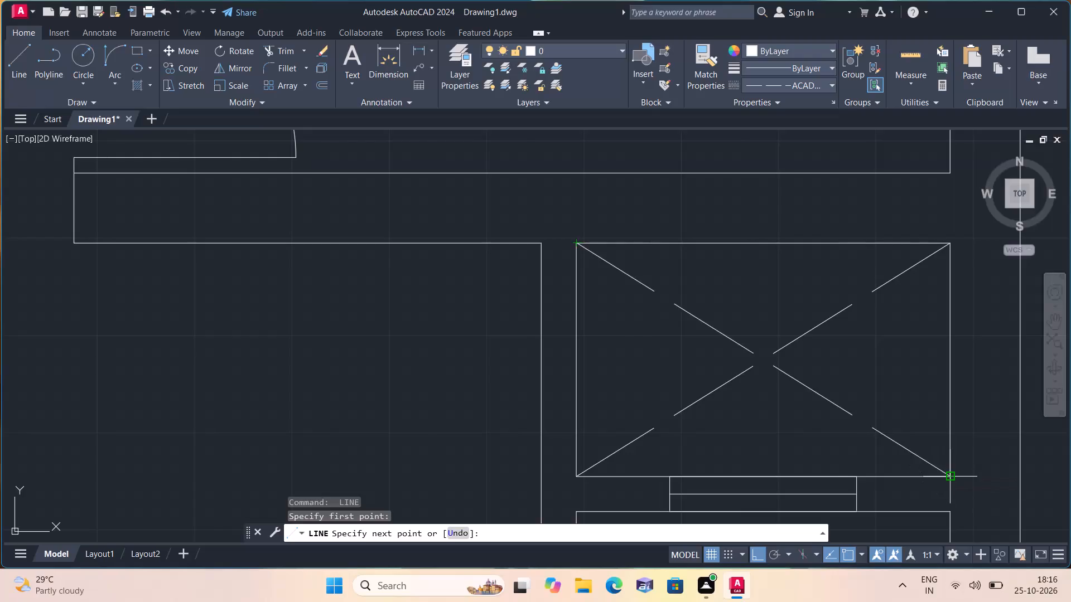
click(948, 473)
key(space)
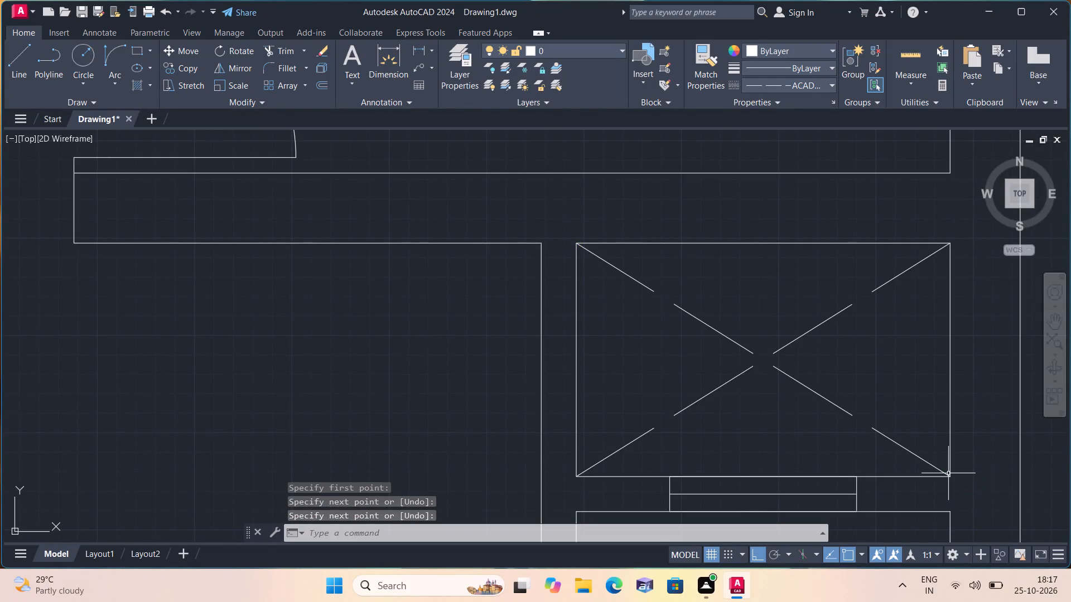
Draw a horizontal dashed line across the southern front strip, between the midpoints of its west and east inner wall lines.
key(space)
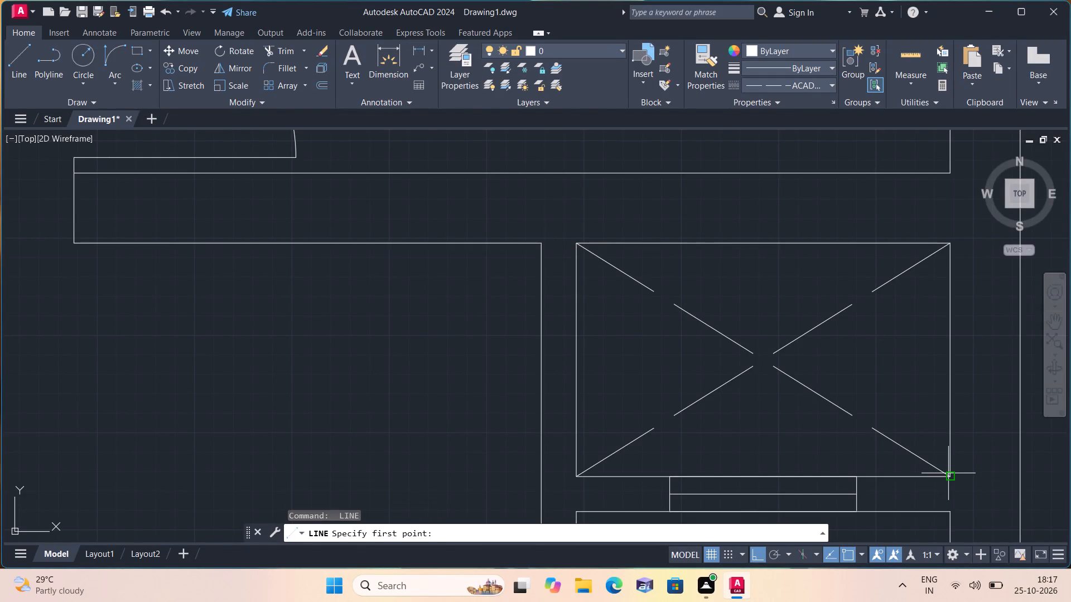
scroll(897, 455, down, 3)
middle_drag(612, 445, 612, 319)
scroll(611, 333, down, 2)
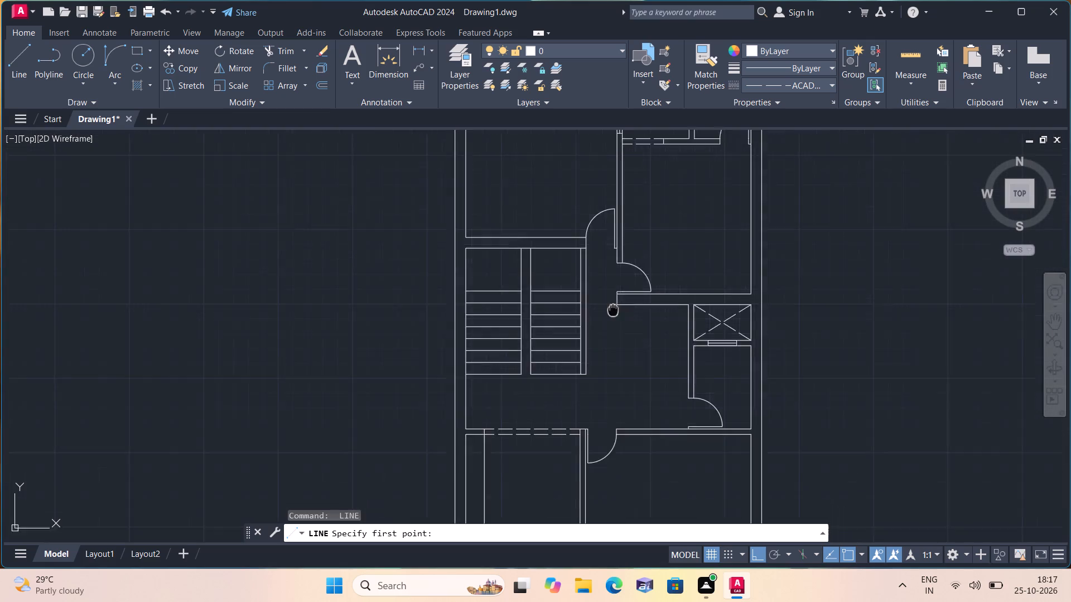
middle_drag(503, 435, 476, 253)
scroll(495, 422, down, 1)
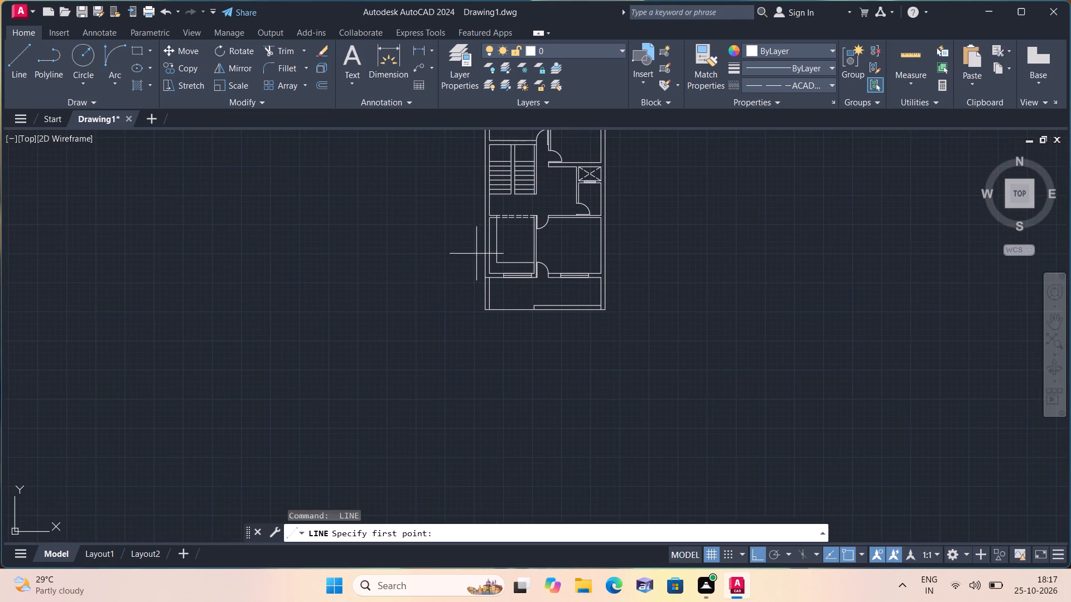
scroll(488, 289, up, 2)
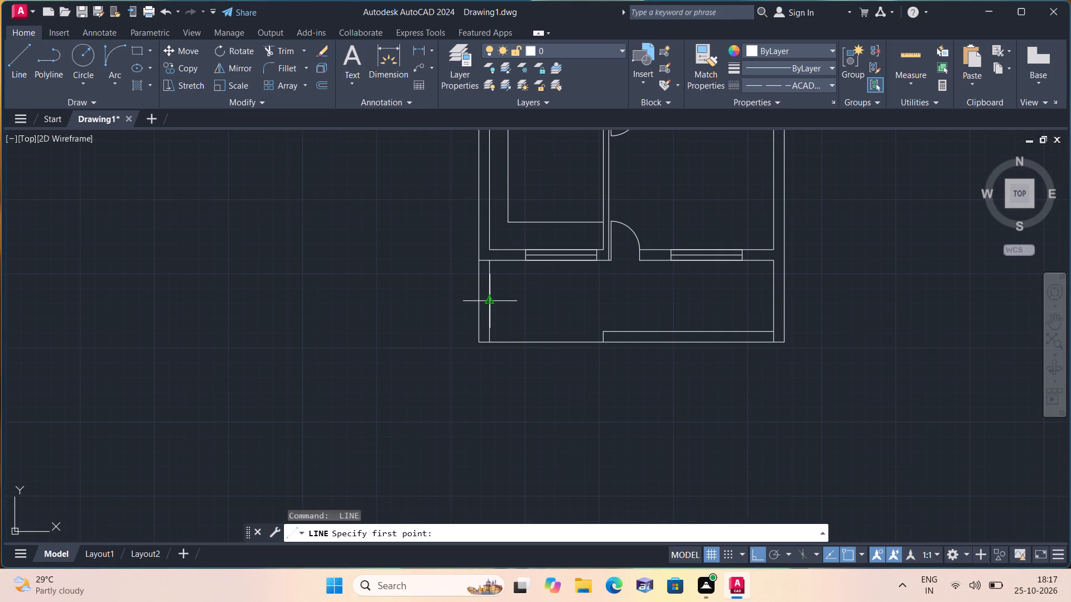
click(489, 300)
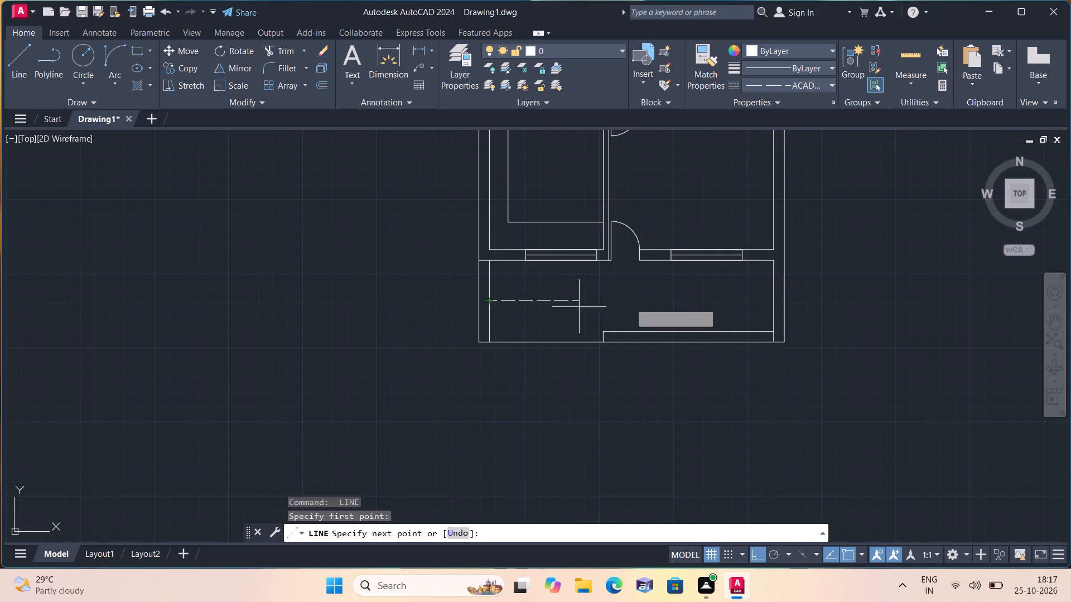
click(775, 299)
key(space)
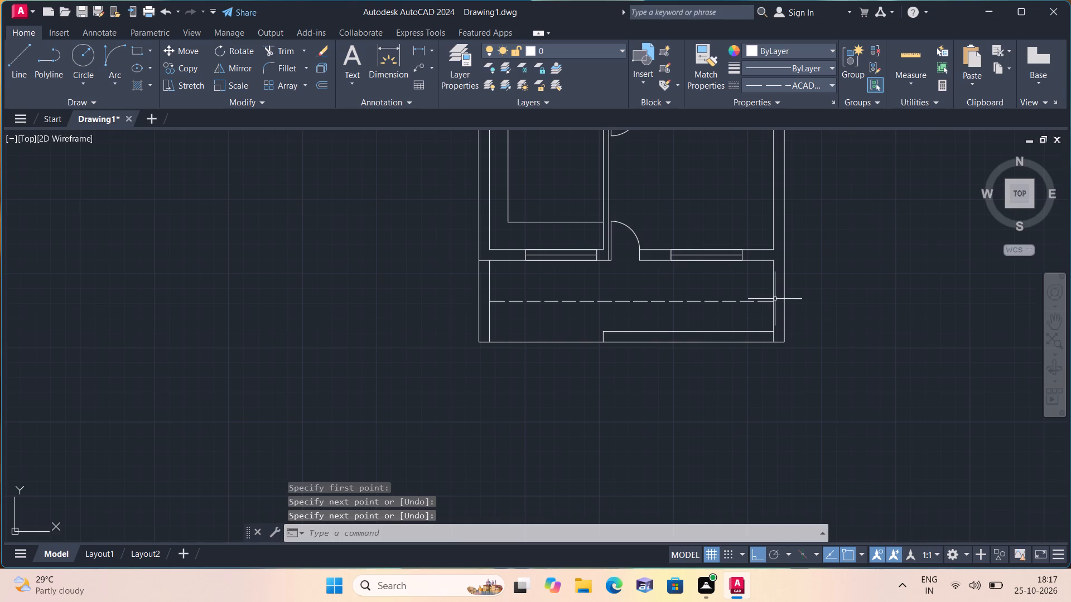
key(Escape)
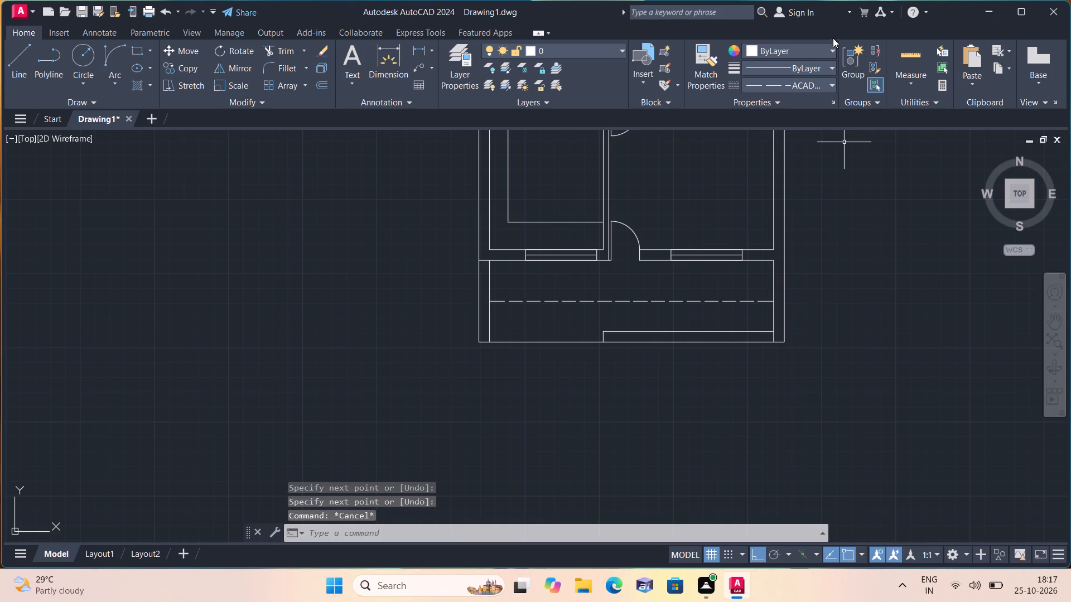
Set the current linetype back to ByLayer.
click(804, 82)
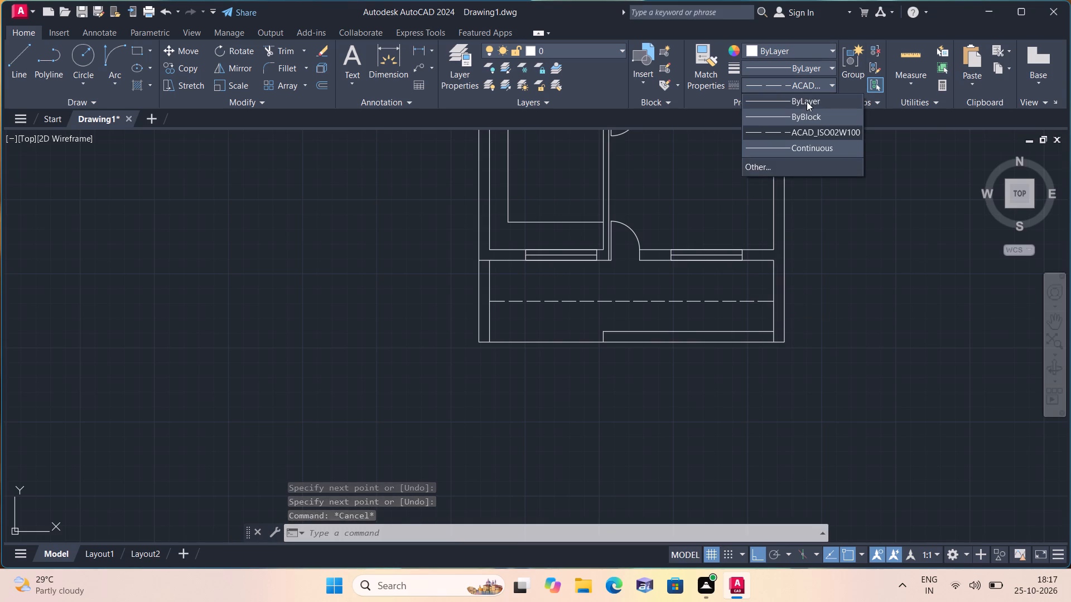
click(807, 101)
Start a hatch with the Solid type and the black colour 0,0,0.
middle_drag(832, 234, 834, 325)
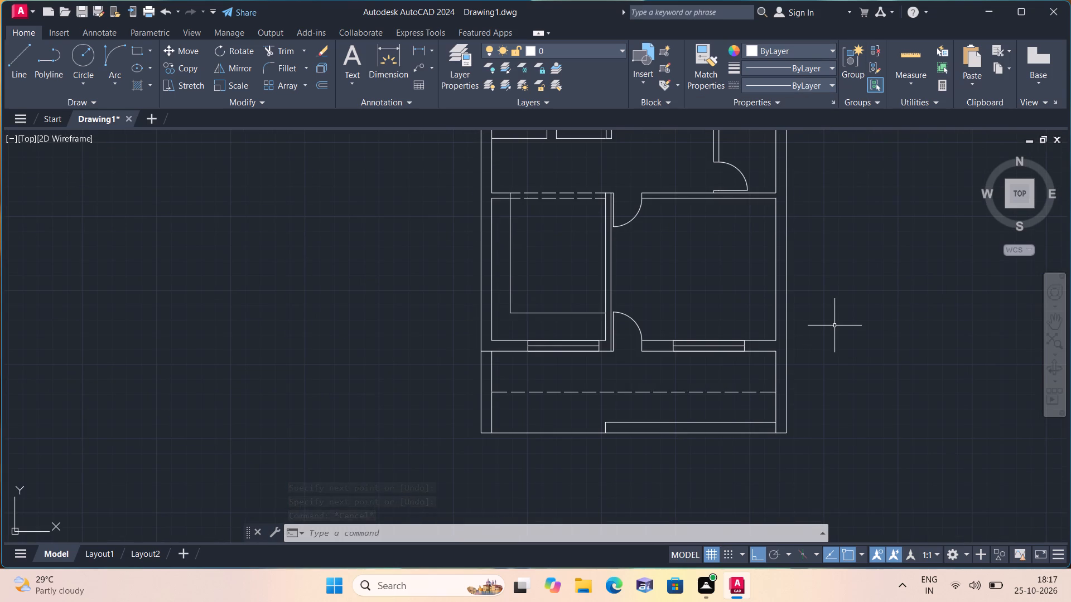
text(h)
key(space)
scroll(819, 319, down, 1)
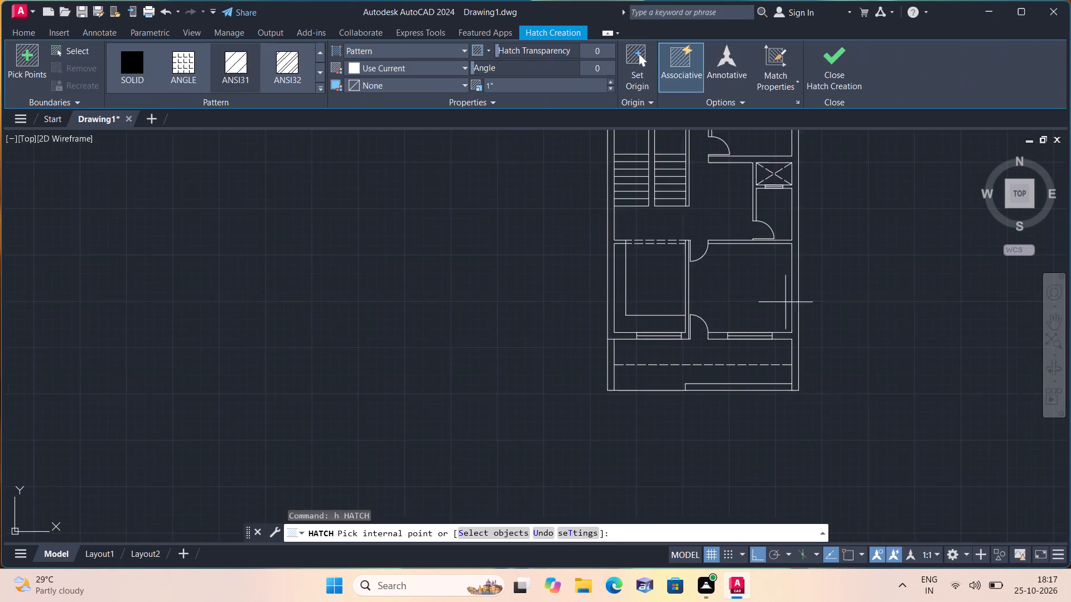
scroll(770, 295, down, 1)
click(367, 51)
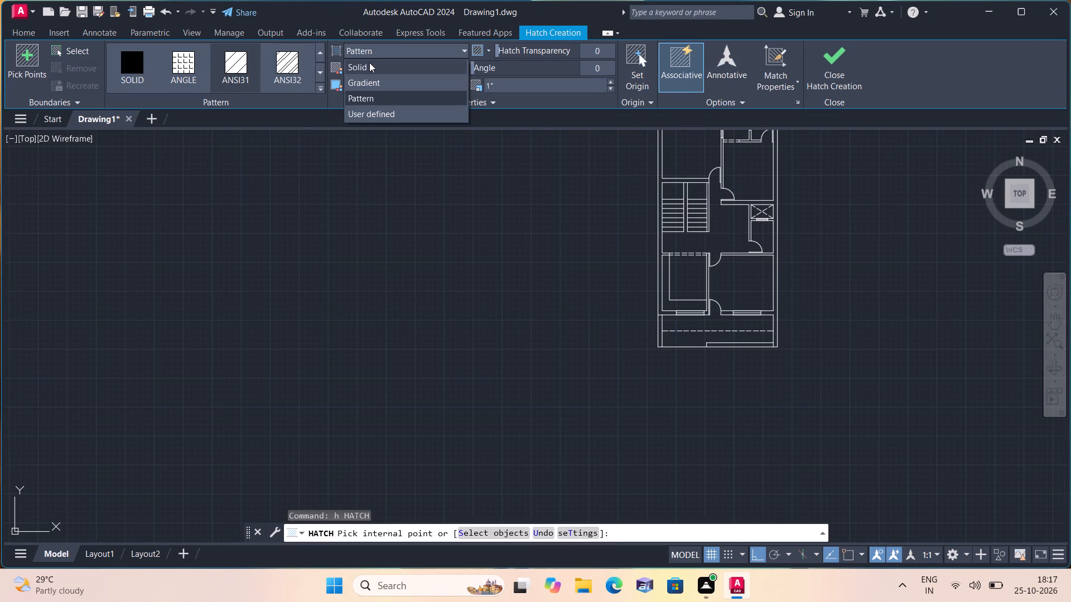
click(369, 62)
click(369, 63)
click(351, 128)
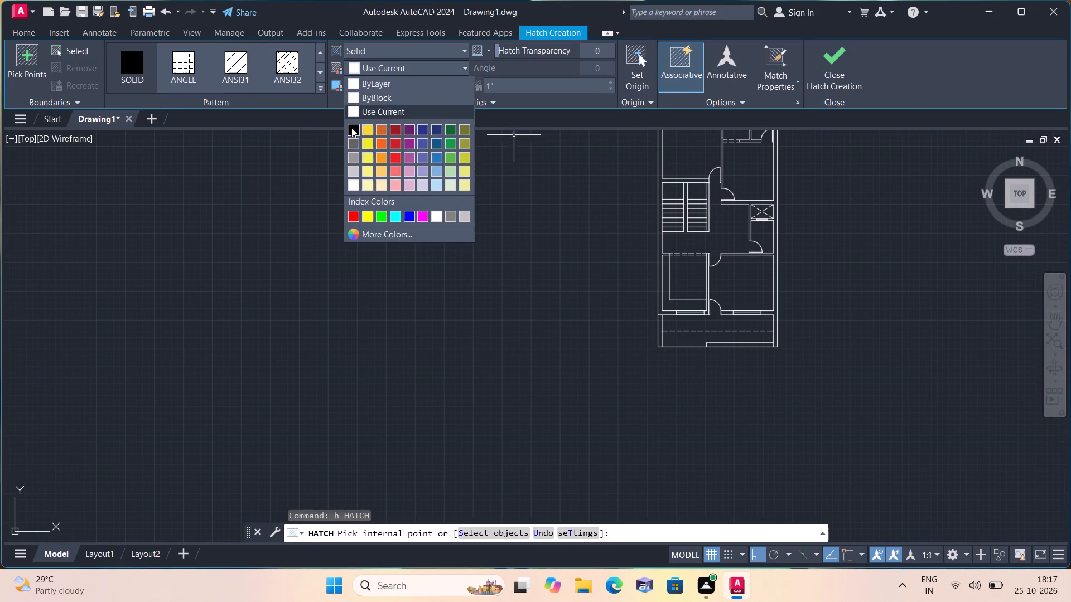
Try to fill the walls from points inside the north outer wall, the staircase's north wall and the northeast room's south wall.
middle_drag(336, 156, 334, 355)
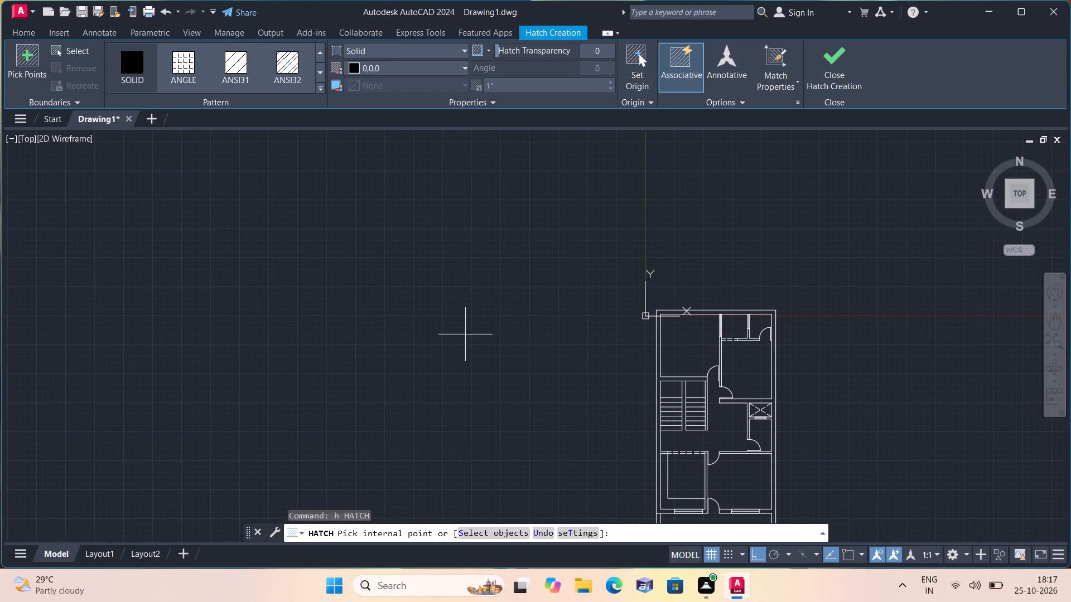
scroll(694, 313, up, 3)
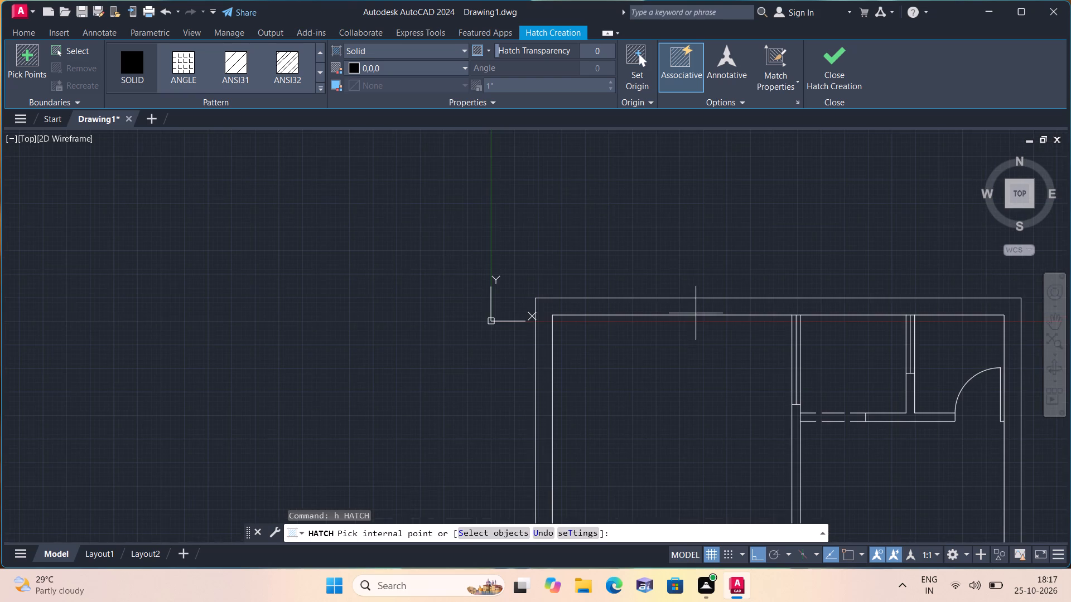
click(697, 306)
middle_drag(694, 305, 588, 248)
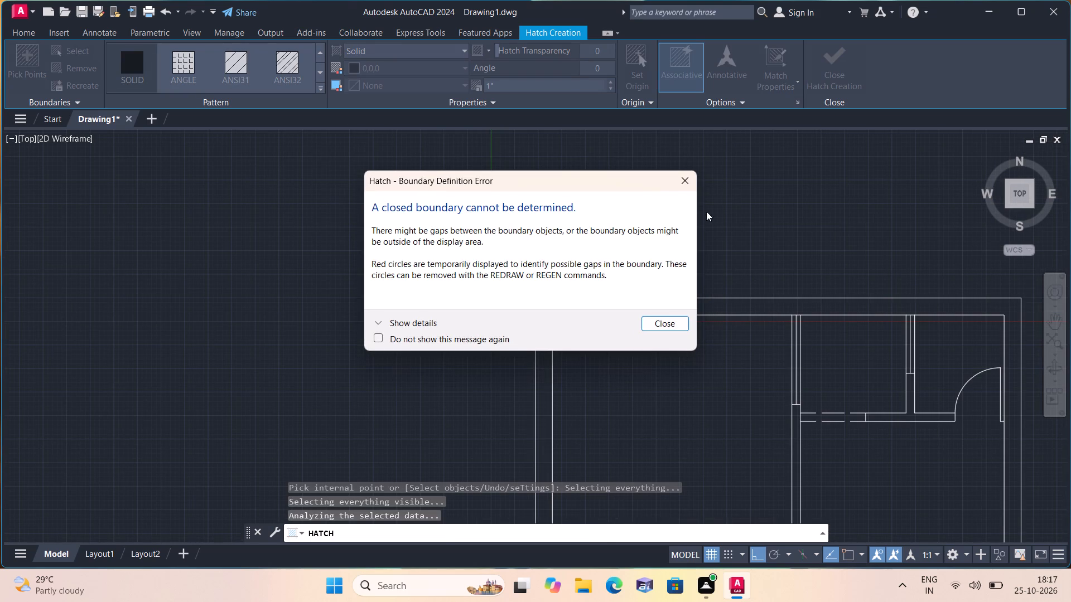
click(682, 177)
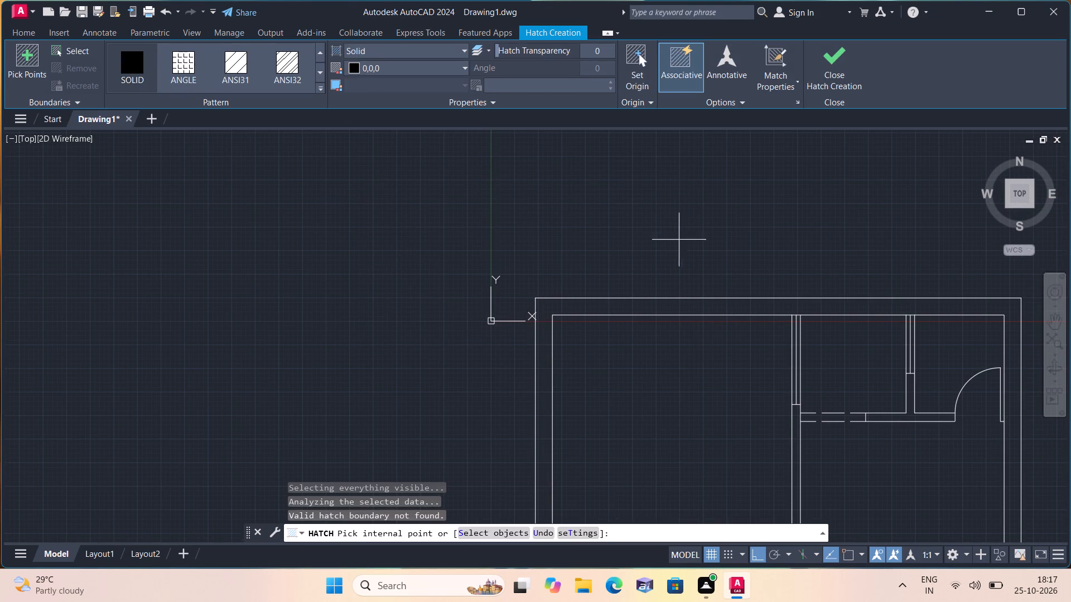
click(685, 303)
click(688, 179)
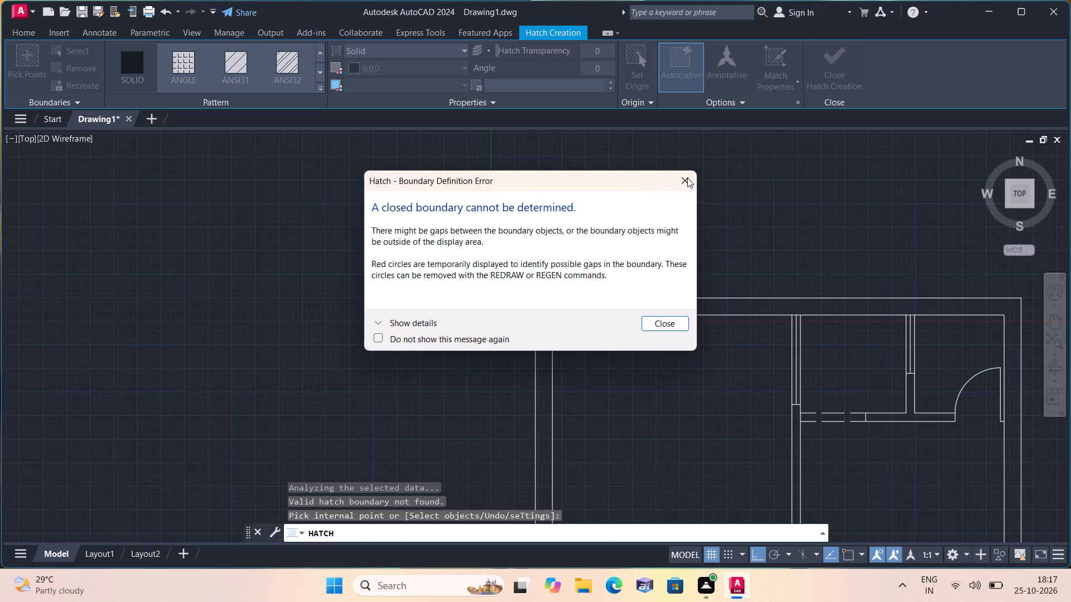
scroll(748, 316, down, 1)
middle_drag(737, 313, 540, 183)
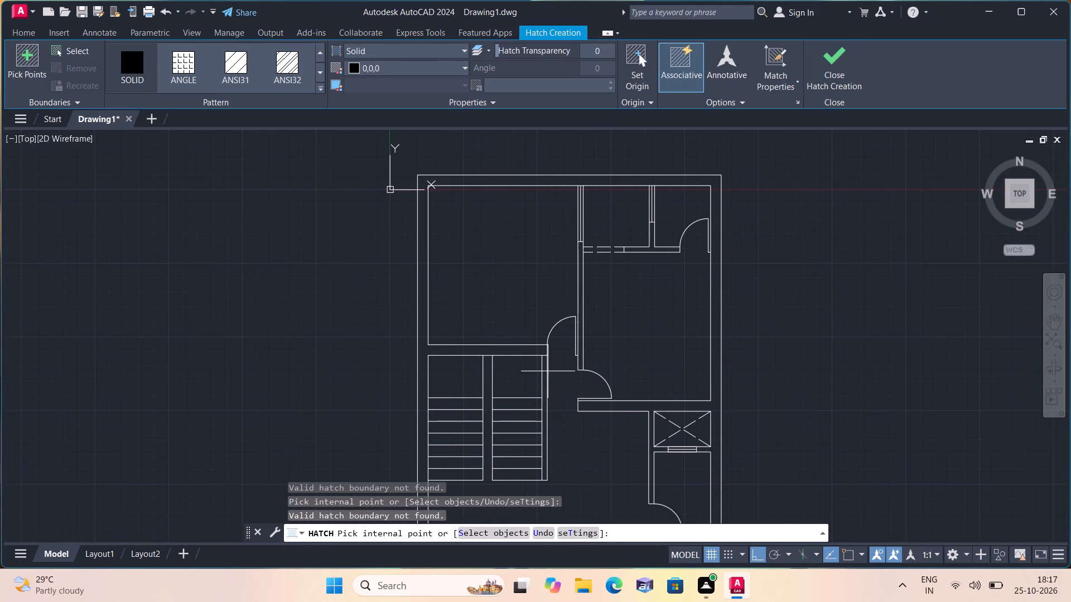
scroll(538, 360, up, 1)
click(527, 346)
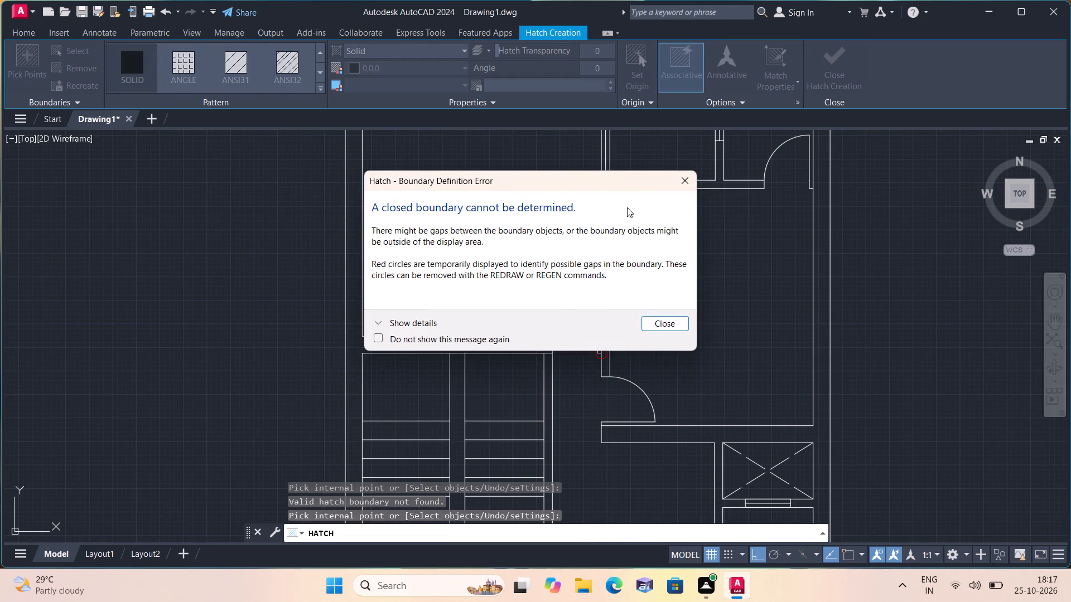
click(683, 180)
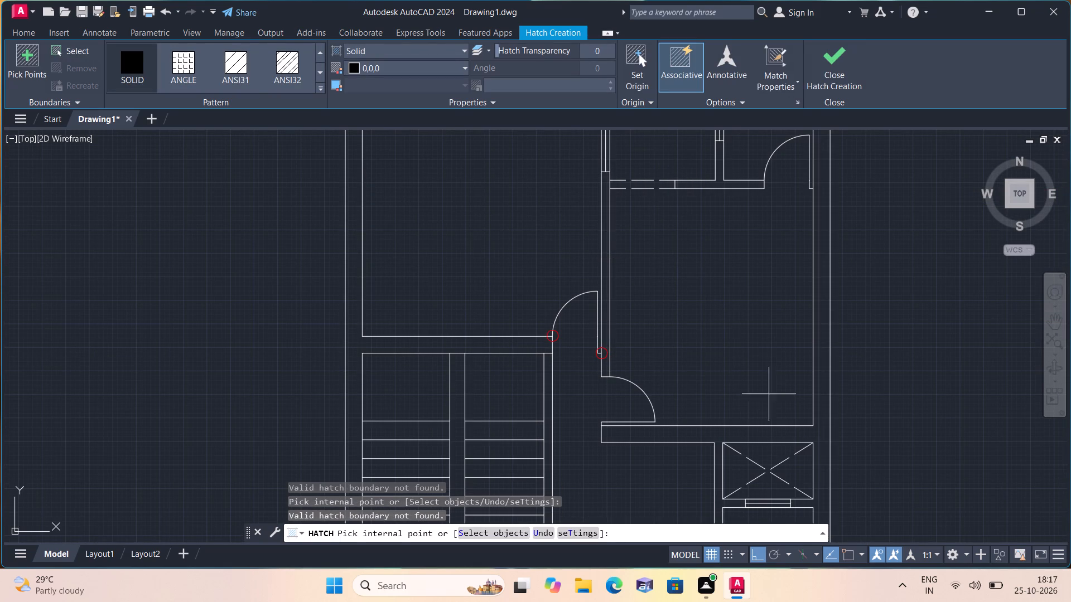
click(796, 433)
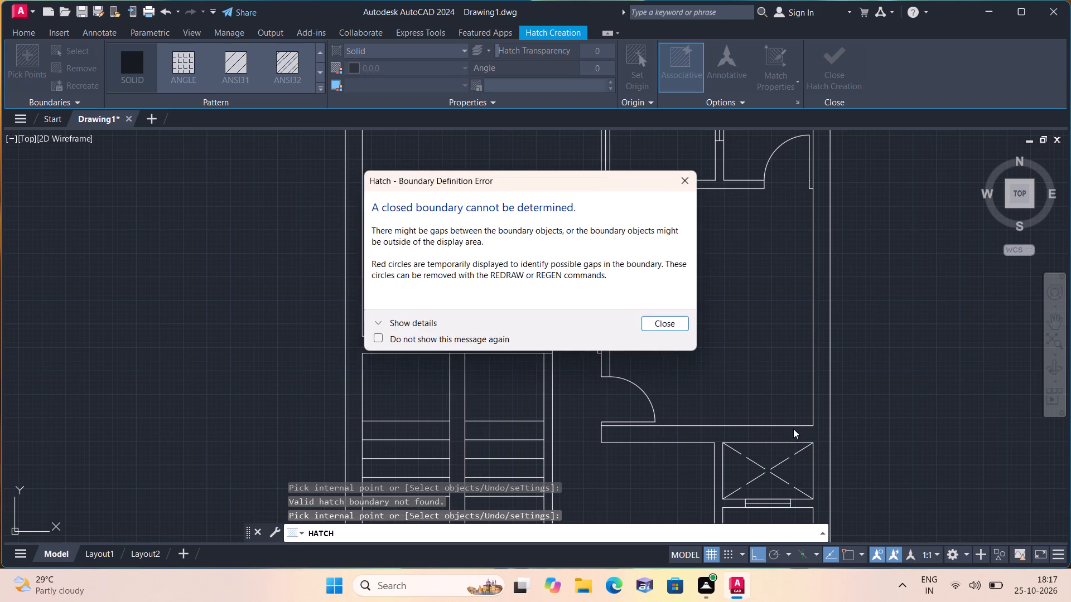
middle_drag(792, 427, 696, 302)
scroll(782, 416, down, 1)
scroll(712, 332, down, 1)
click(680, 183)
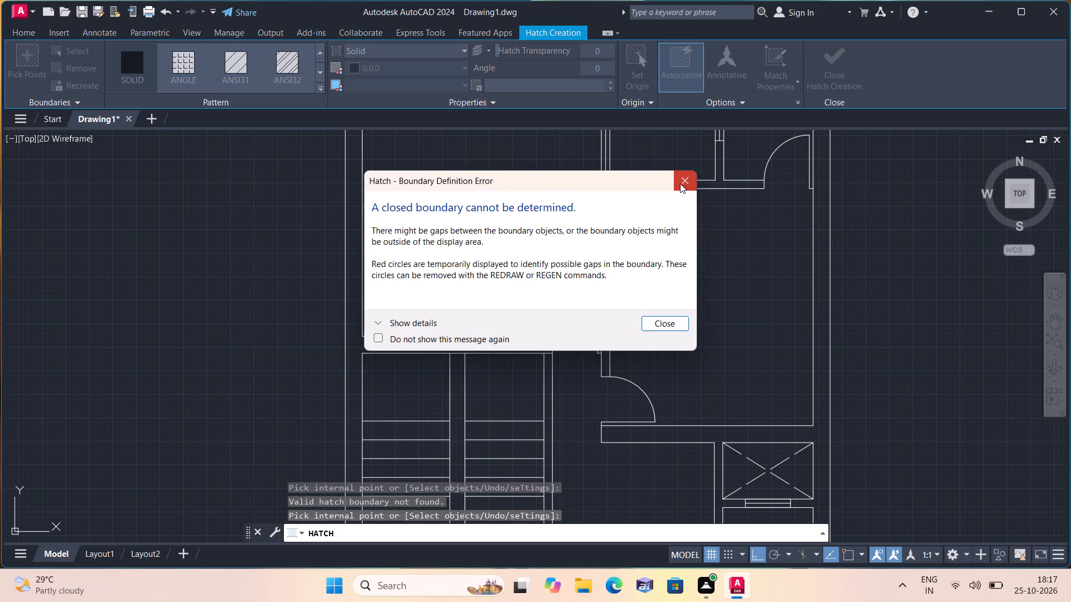
Fill the partition between the two northern rooms, and the wall west of the crossed shaft with its connected outer walls, in solid black.
scroll(718, 343, down, 1)
middle_drag(715, 353, 645, 278)
scroll(584, 271, up, 2)
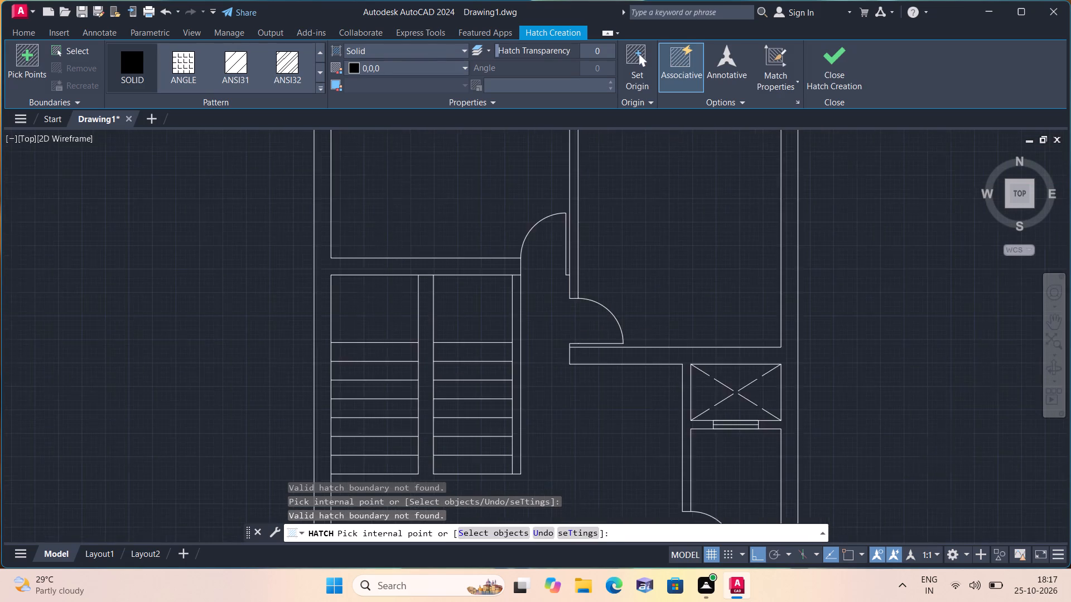
click(567, 257)
scroll(567, 257, down, 1)
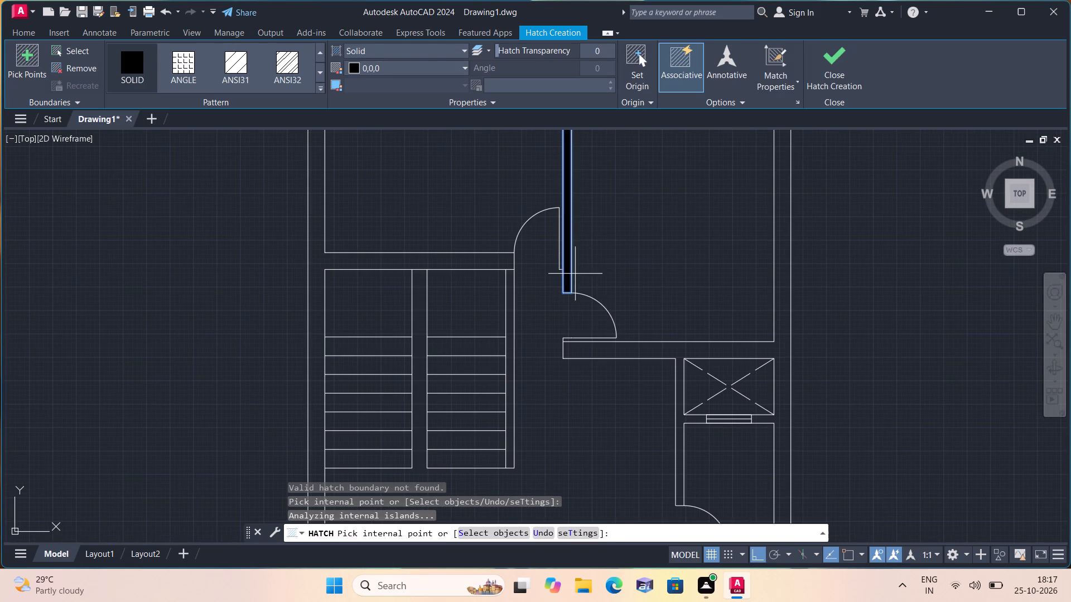
click(681, 372)
middle_drag(681, 372, 629, 284)
scroll(674, 368, down, 1)
scroll(631, 290, down, 1)
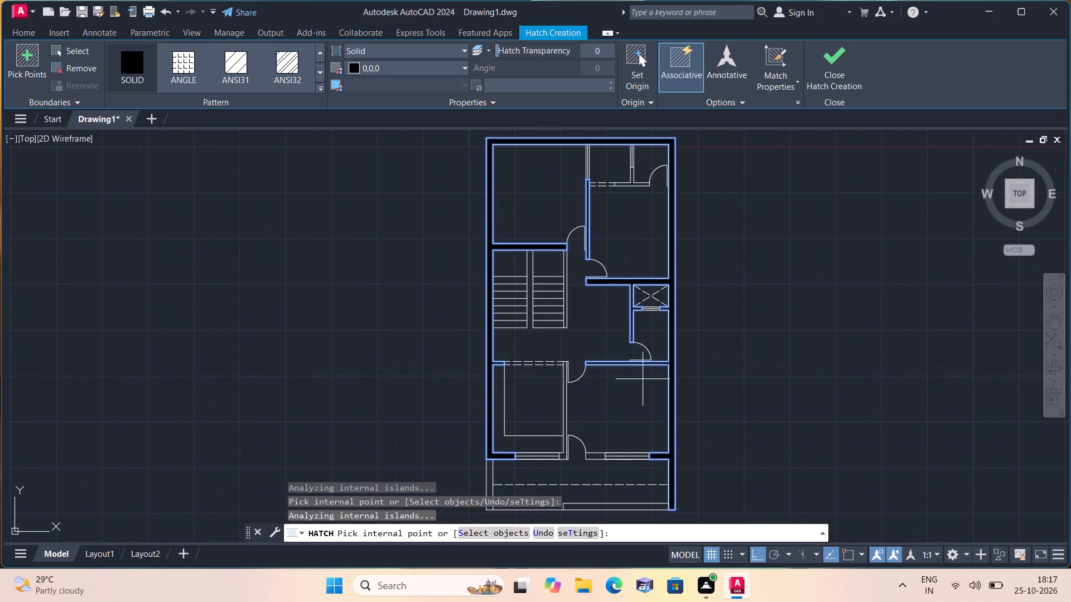
Fill the wall between the two southern rooms and the short wall piece between the south door and the southeast window.
scroll(569, 433, up, 2)
click(556, 427)
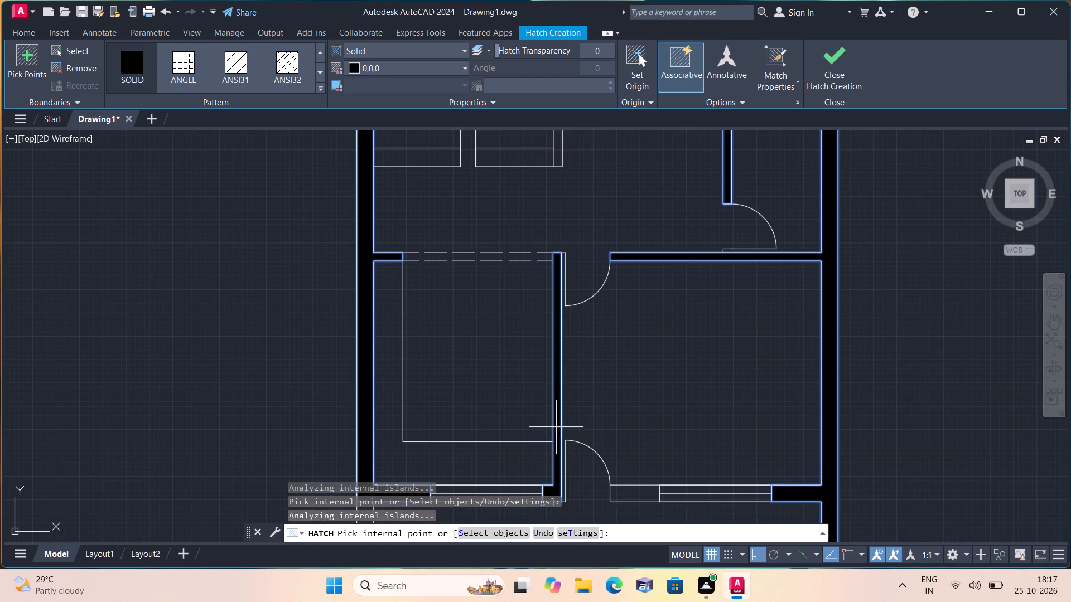
middle_drag(556, 424, 523, 258)
scroll(552, 421, down, 1)
scroll(426, 366, up, 1)
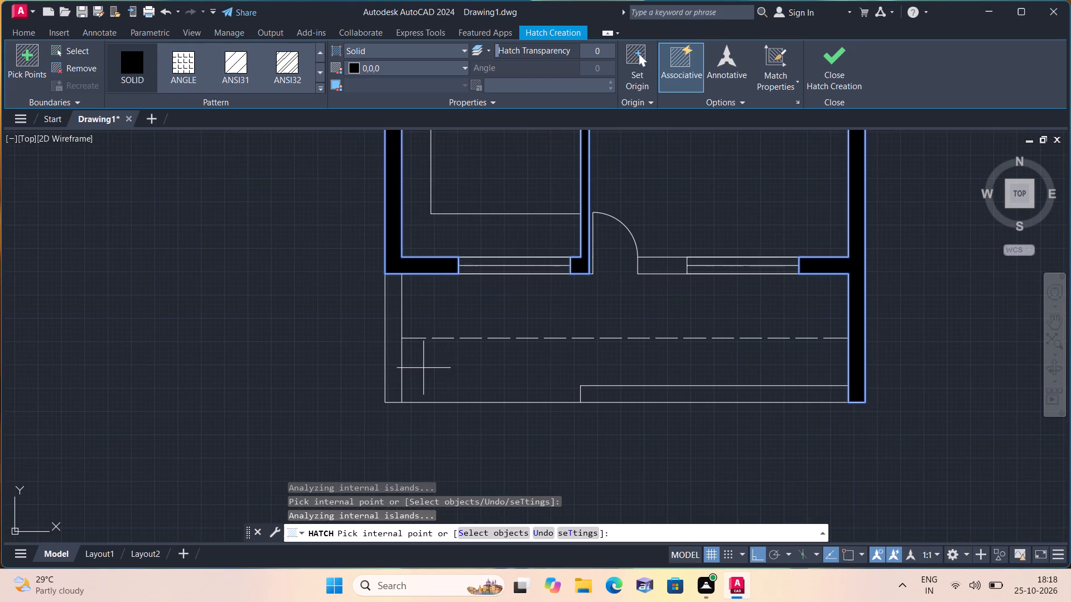
click(663, 263)
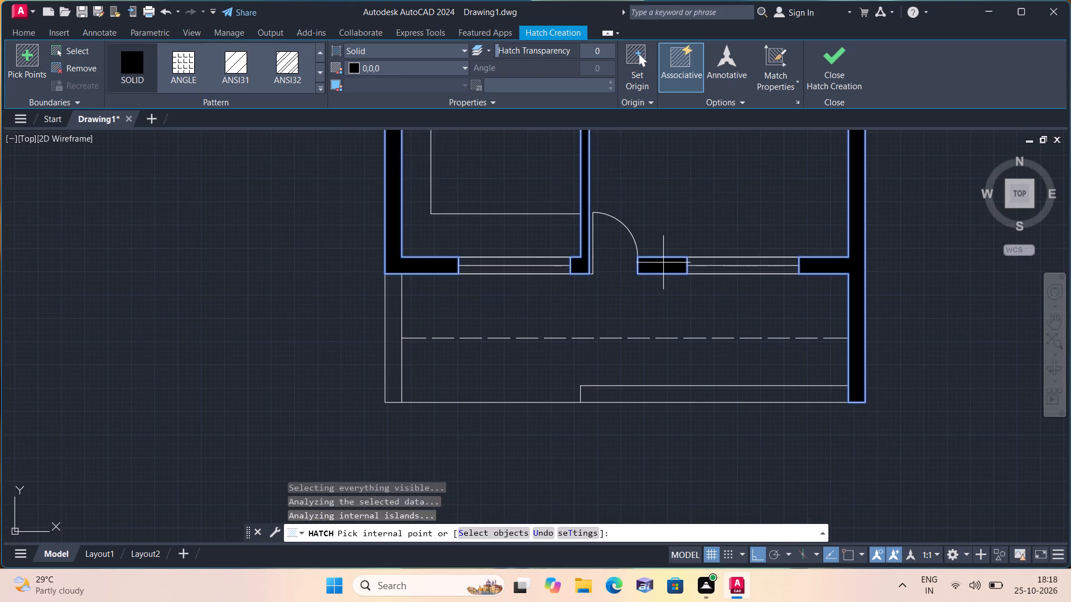
Fill the wall east of the staircase and the T-shaped wall of the small northeast rooms, and finish the hatch.
scroll(663, 246, down, 1)
middle_drag(662, 217, 644, 395)
middle_drag(634, 251, 631, 393)
scroll(602, 357, up, 1)
click(590, 344)
middle_drag(598, 339, 604, 362)
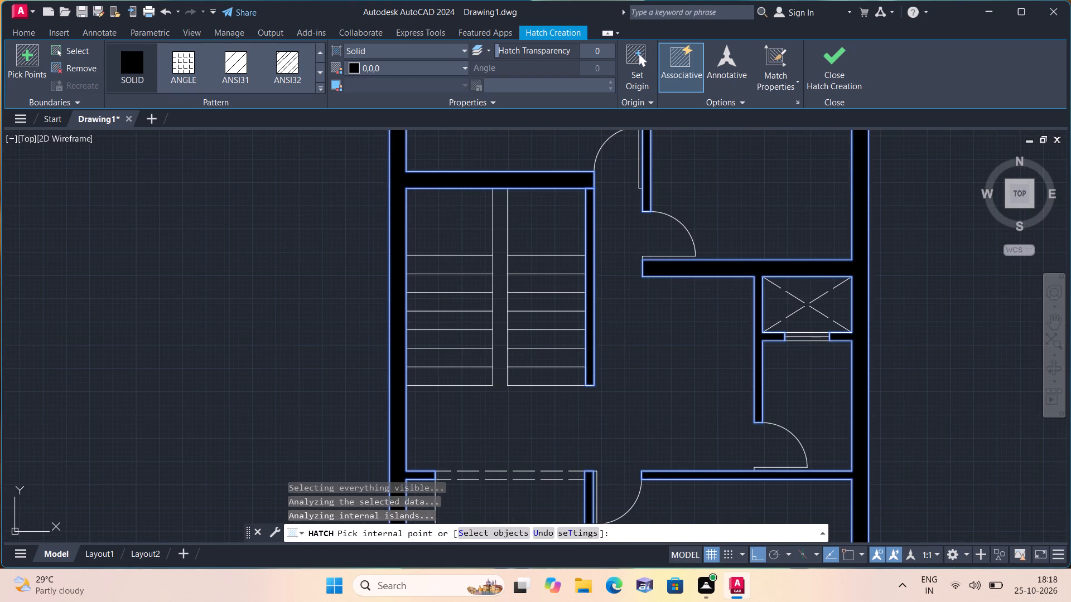
middle_drag(604, 362, 607, 456)
scroll(607, 455, down, 1)
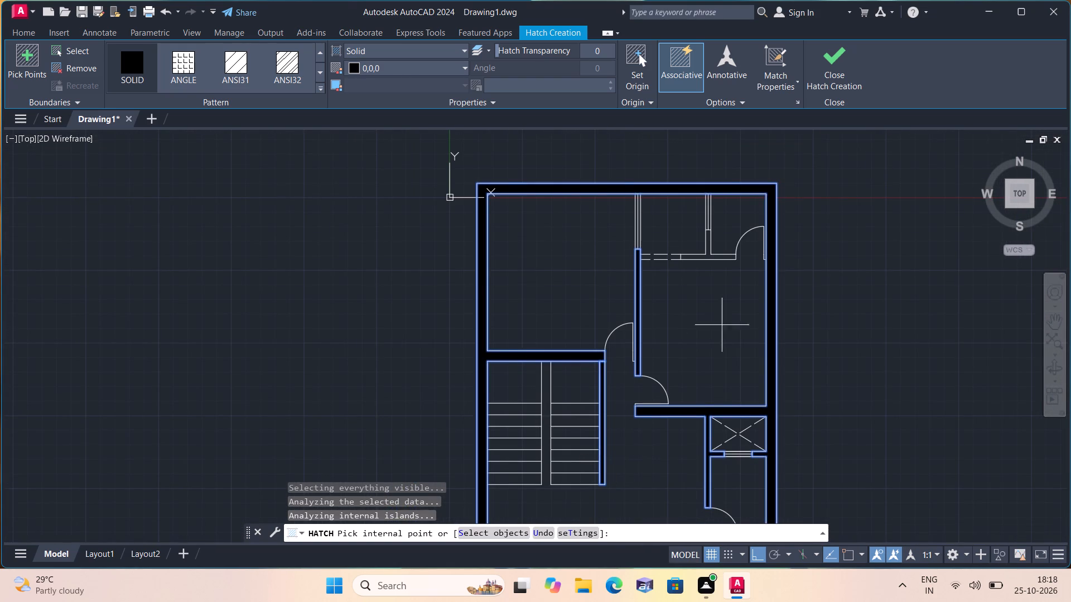
scroll(727, 290, up, 1)
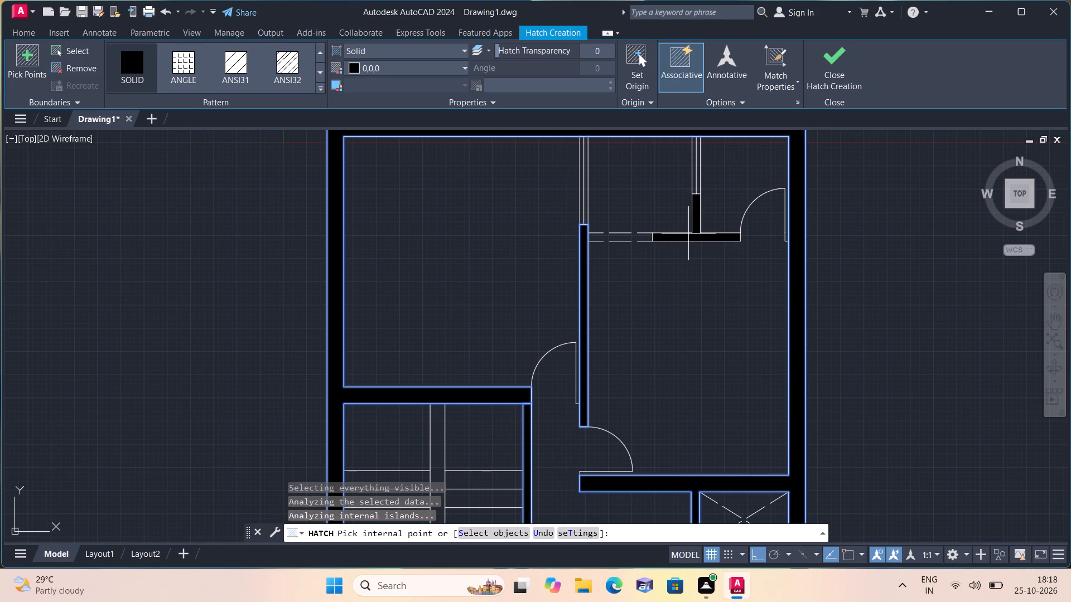
click(688, 234)
key(Escape)
Examine the hatched walls across the whole plan, from the north rooms down to the southern front strip.
scroll(689, 237, down, 2)
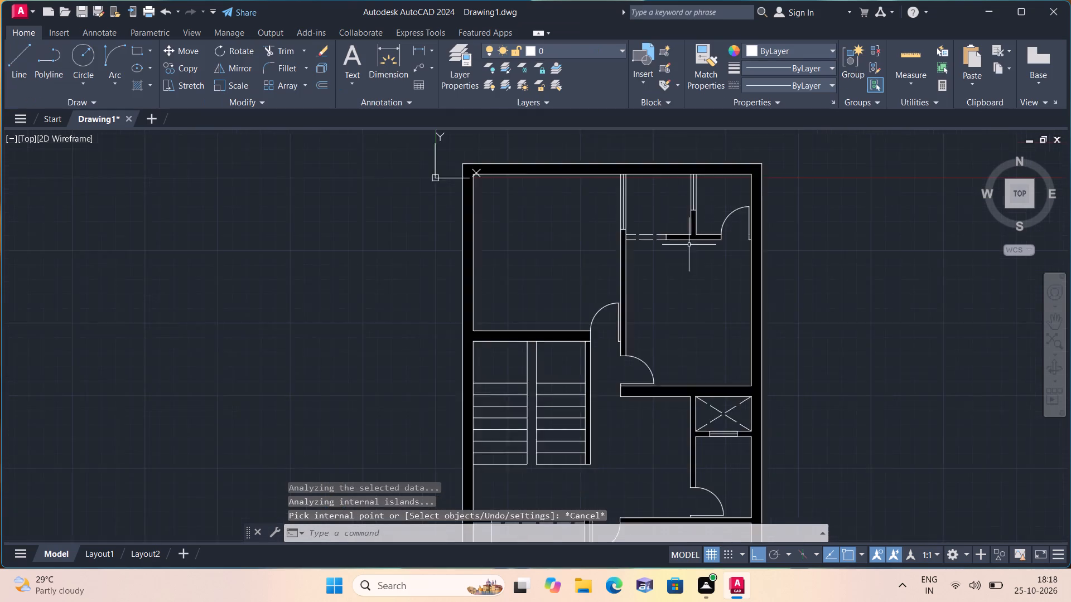
scroll(554, 265, down, 1)
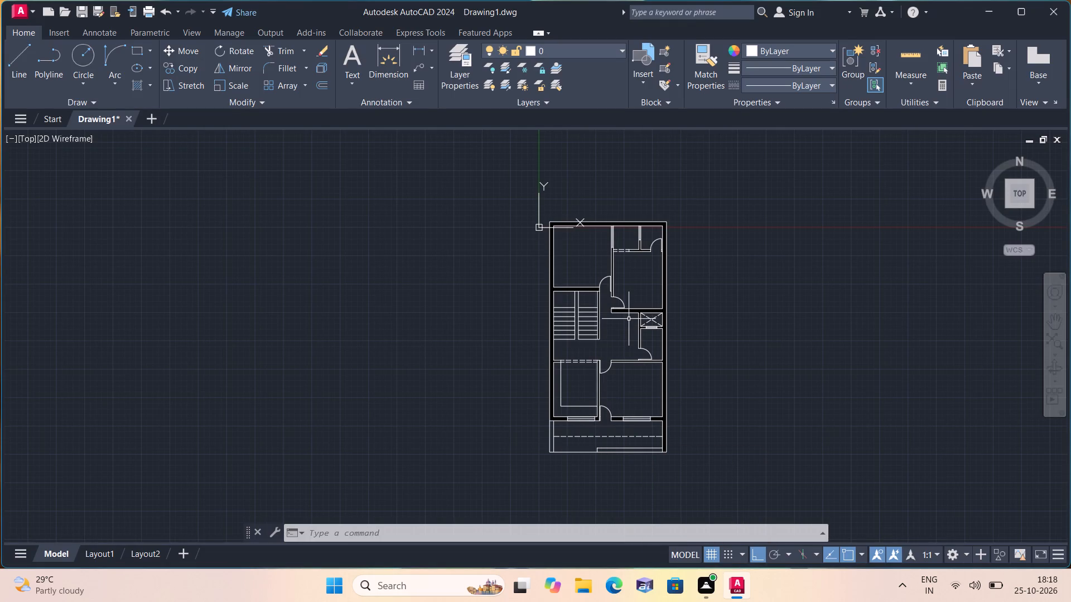
scroll(620, 241, up, 2)
middle_drag(610, 236, 487, 290)
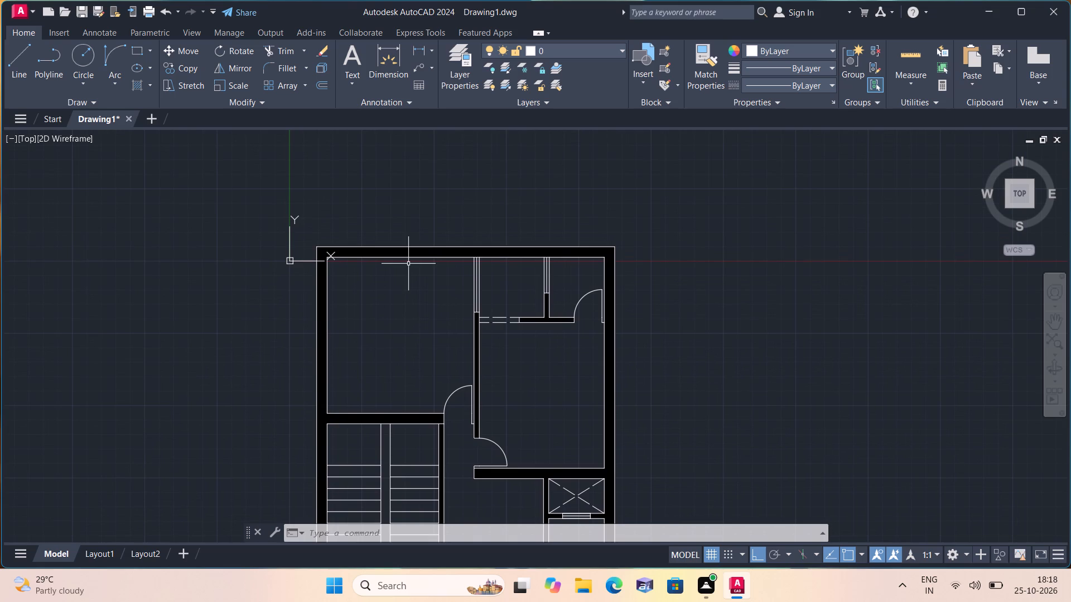
scroll(403, 249, up, 1)
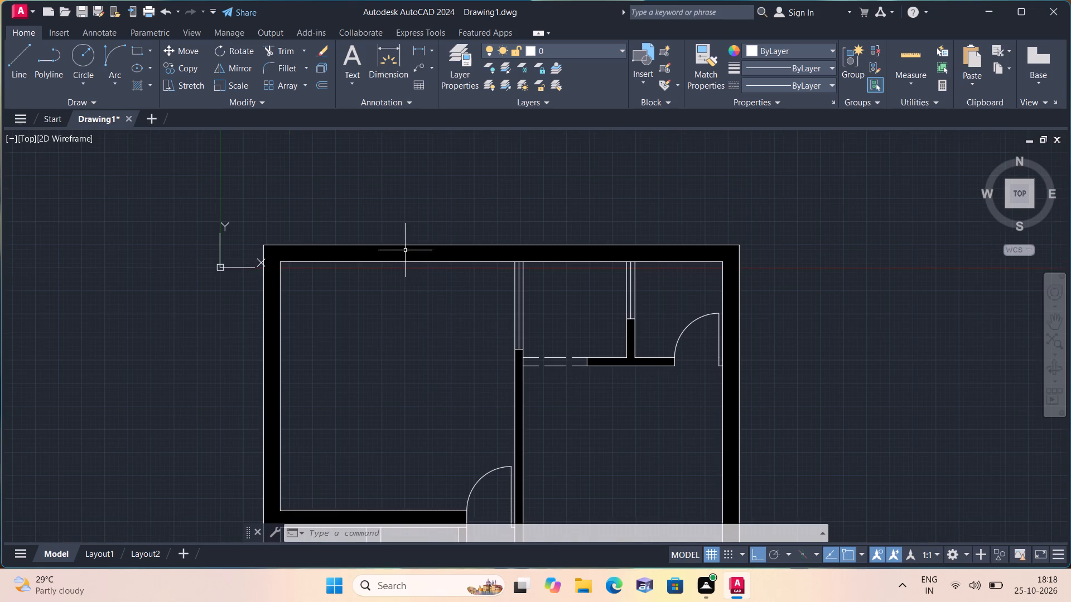
middle_drag(508, 355, 514, 324)
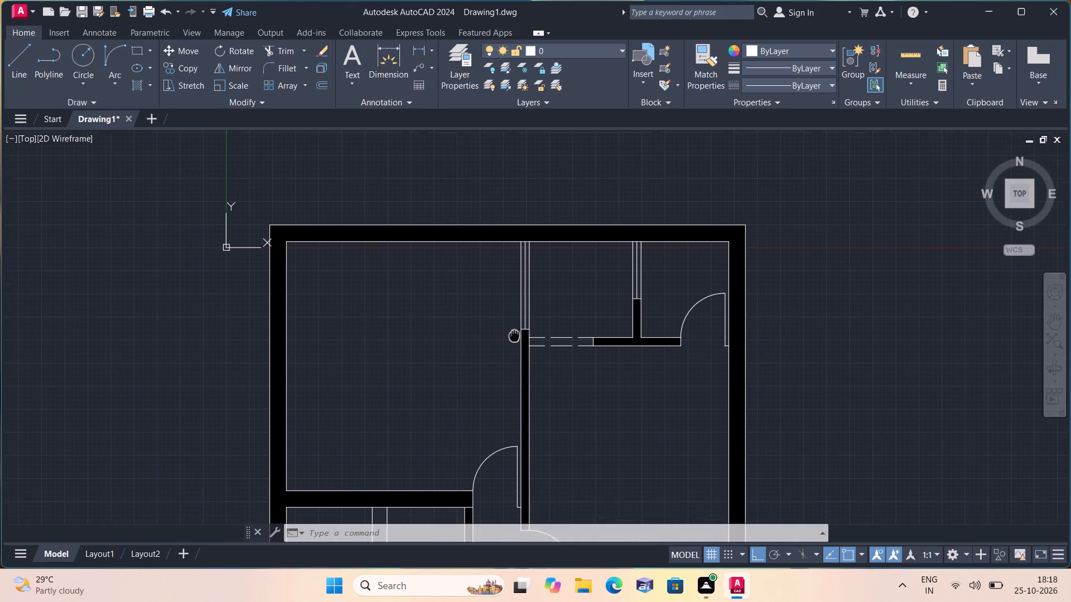
middle_drag(514, 324, 515, 300)
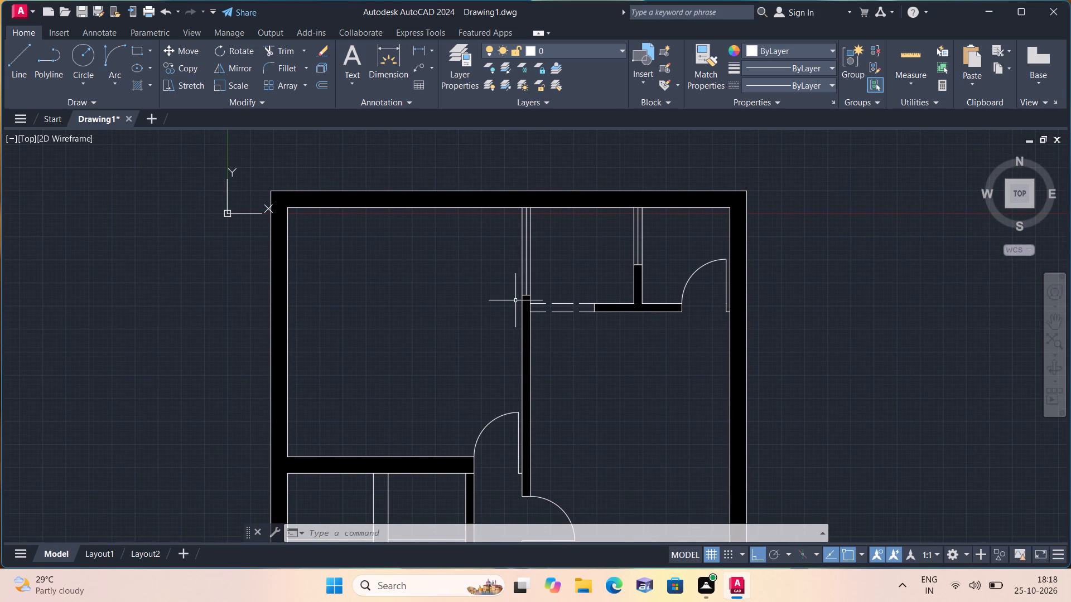
middle_drag(528, 370, 538, 301)
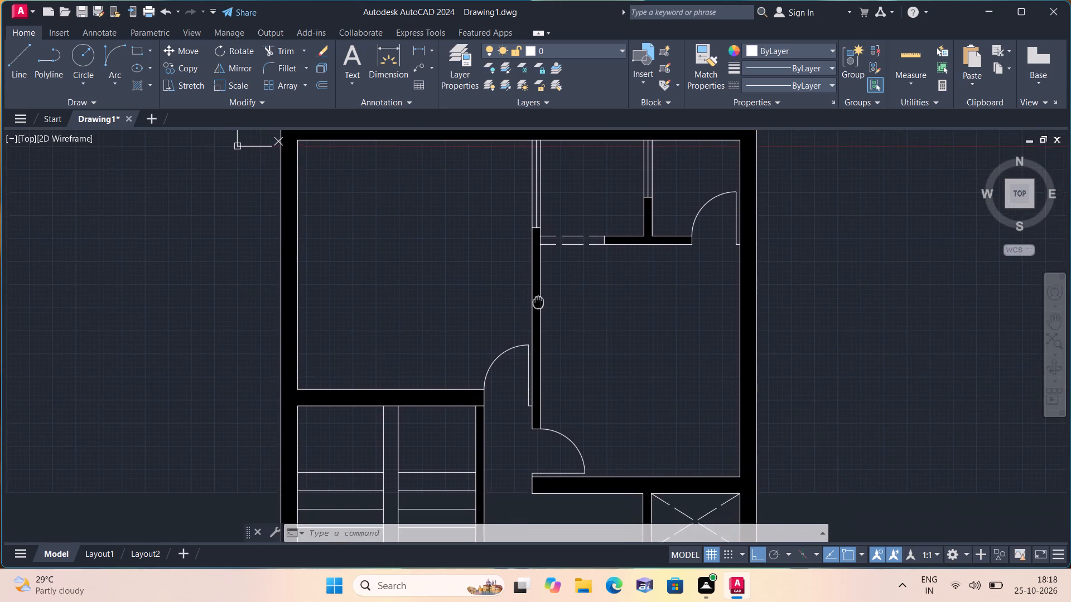
middle_drag(538, 301, 540, 270)
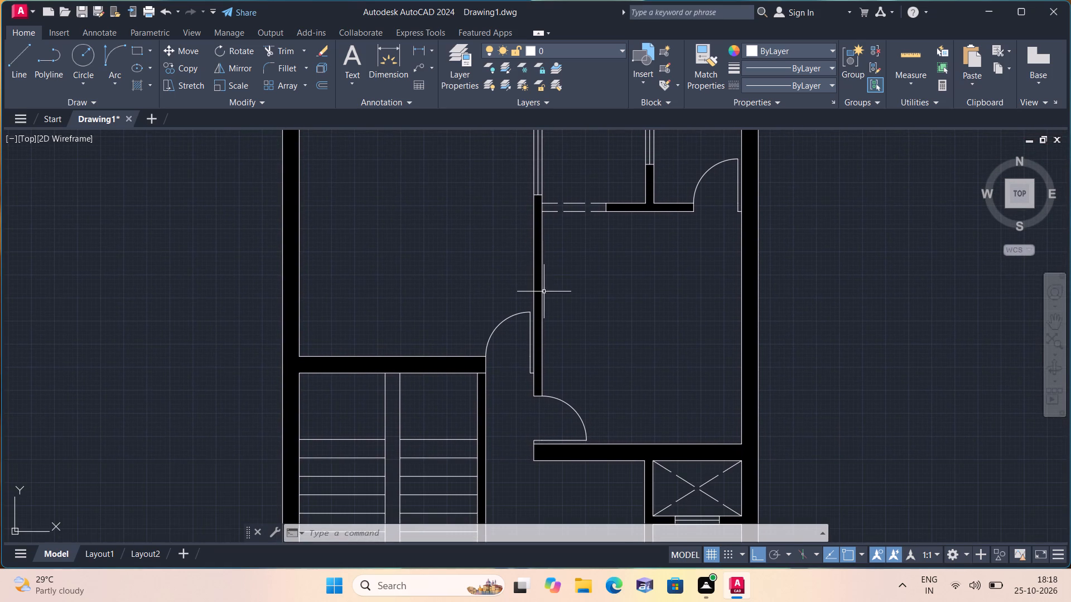
middle_drag(558, 371, 556, 265)
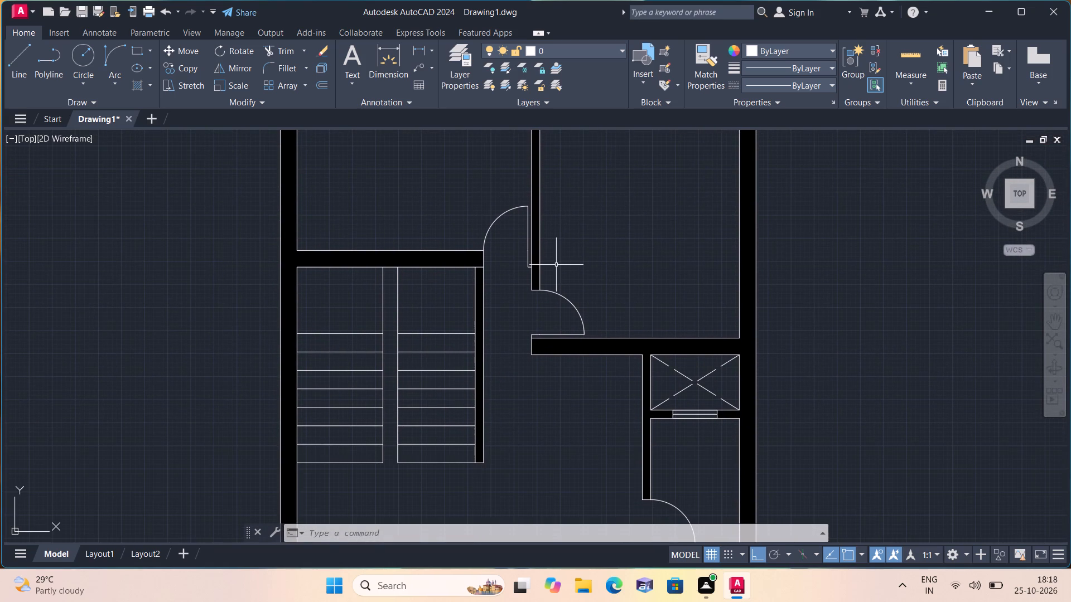
scroll(556, 265, down, 1)
middle_drag(584, 336, 576, 280)
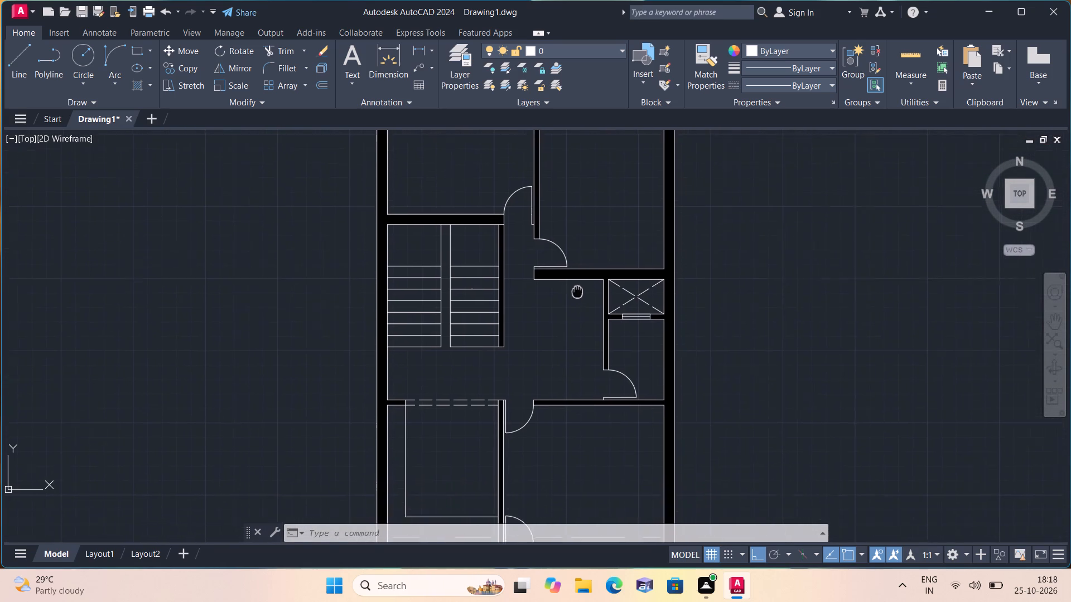
middle_drag(576, 280, 576, 270)
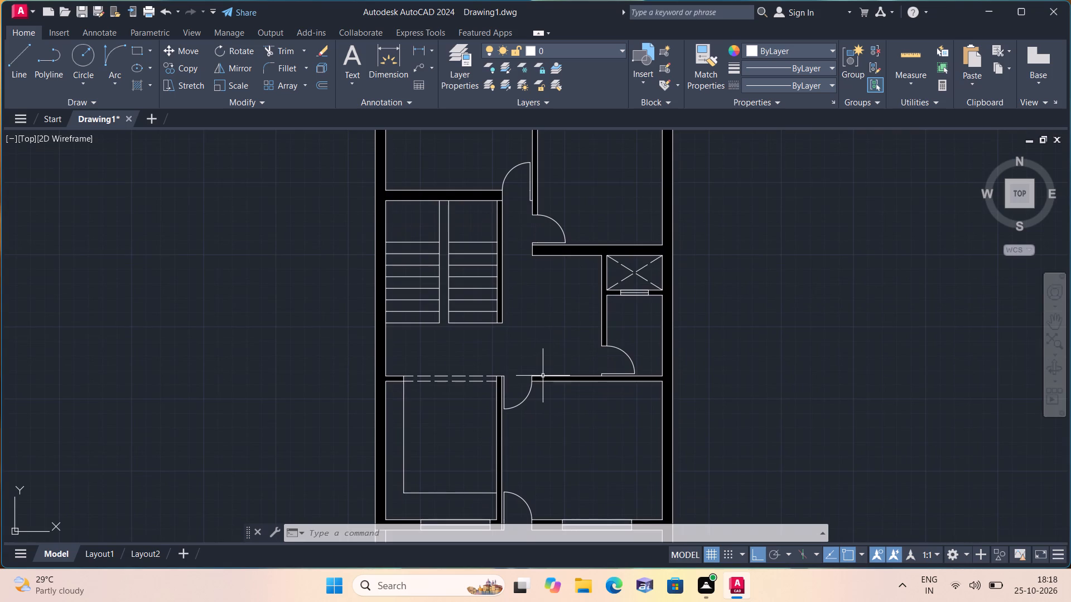
middle_drag(535, 375, 514, 261)
middle_drag(454, 270, 453, 270)
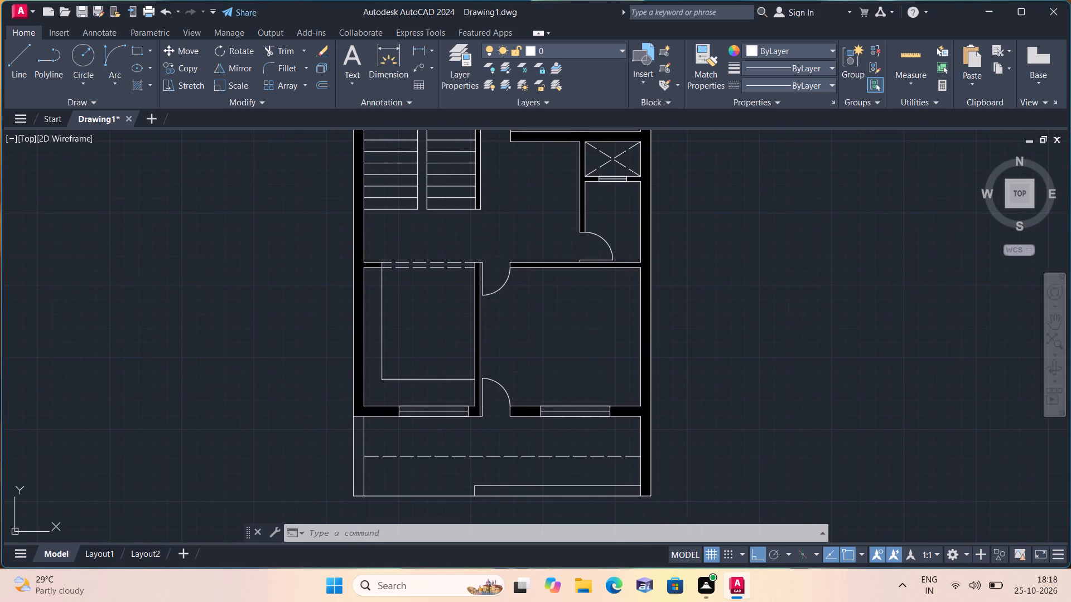
Add a linear dimension for the overall building width, placed north of the outer north wall.
middle_drag(453, 270, 479, 302)
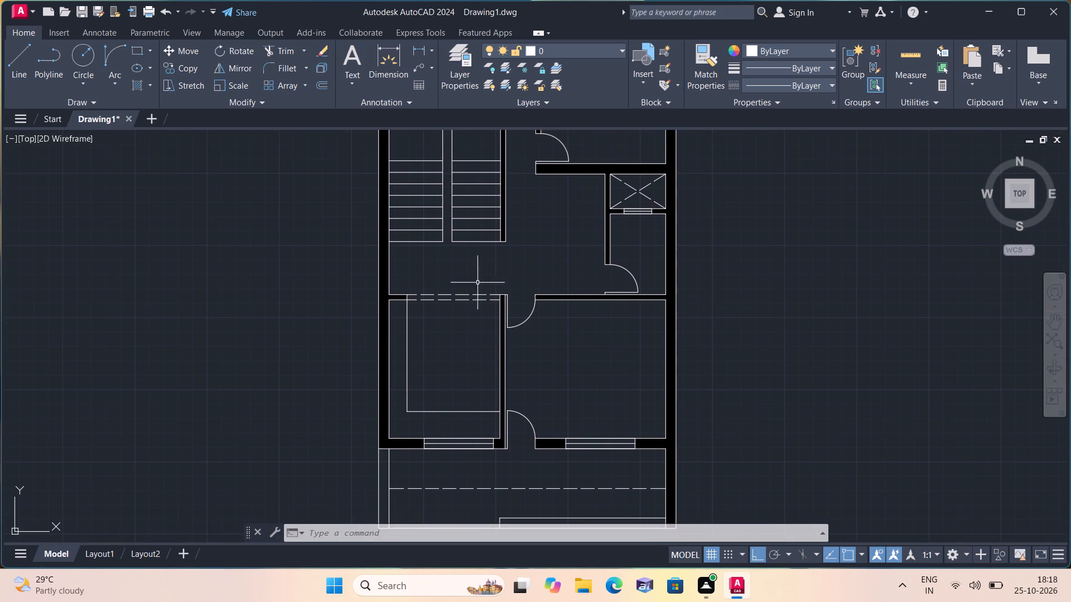
click(423, 45)
scroll(242, 258, down, 1)
middle_drag(240, 258, 237, 367)
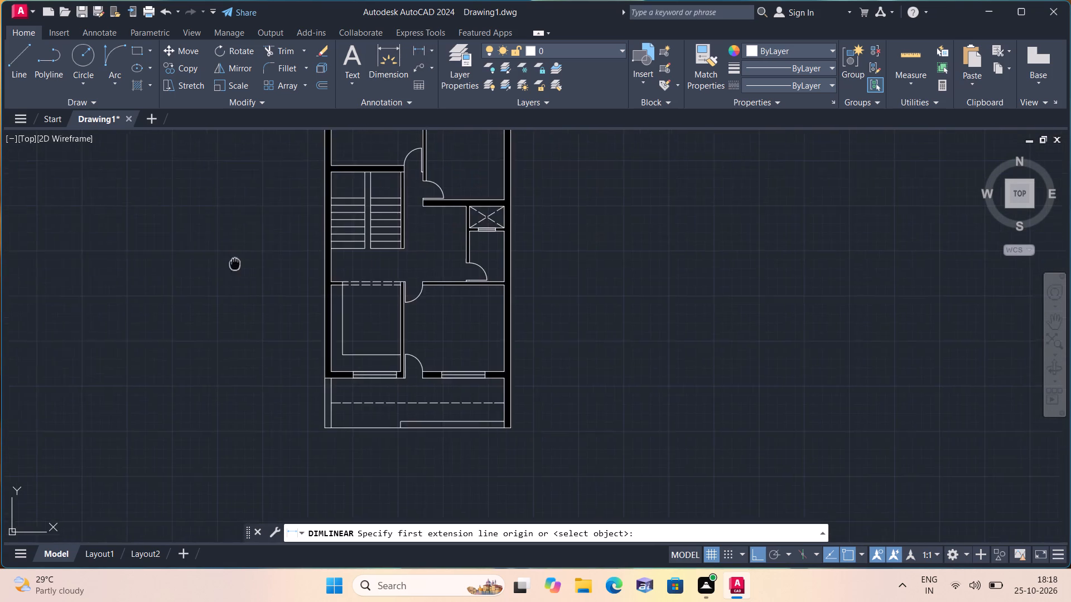
middle_drag(237, 367, 234, 412)
scroll(291, 236, up, 2)
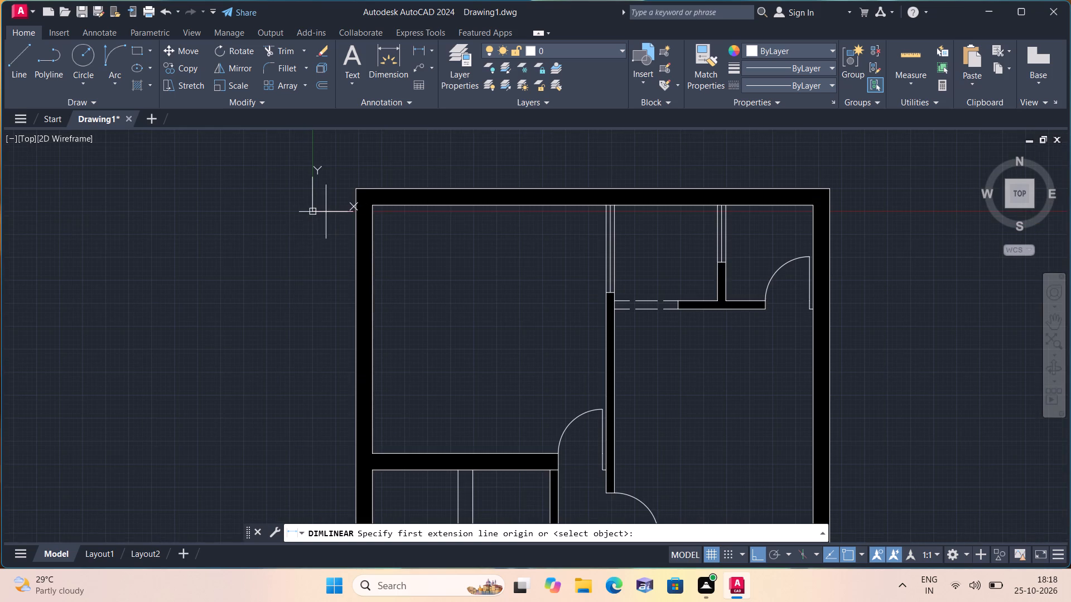
click(357, 187)
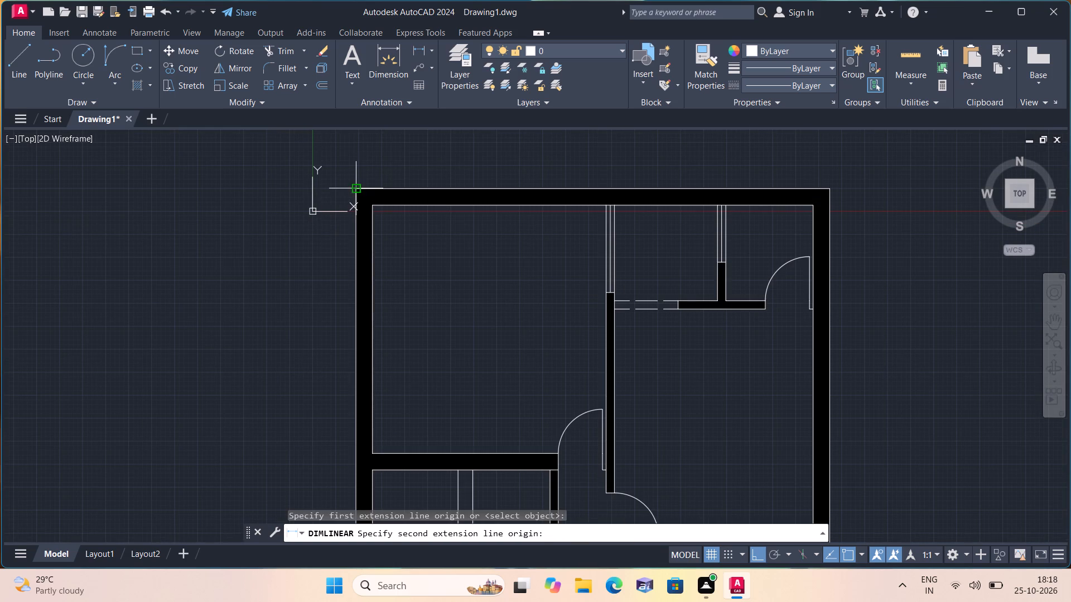
click(831, 188)
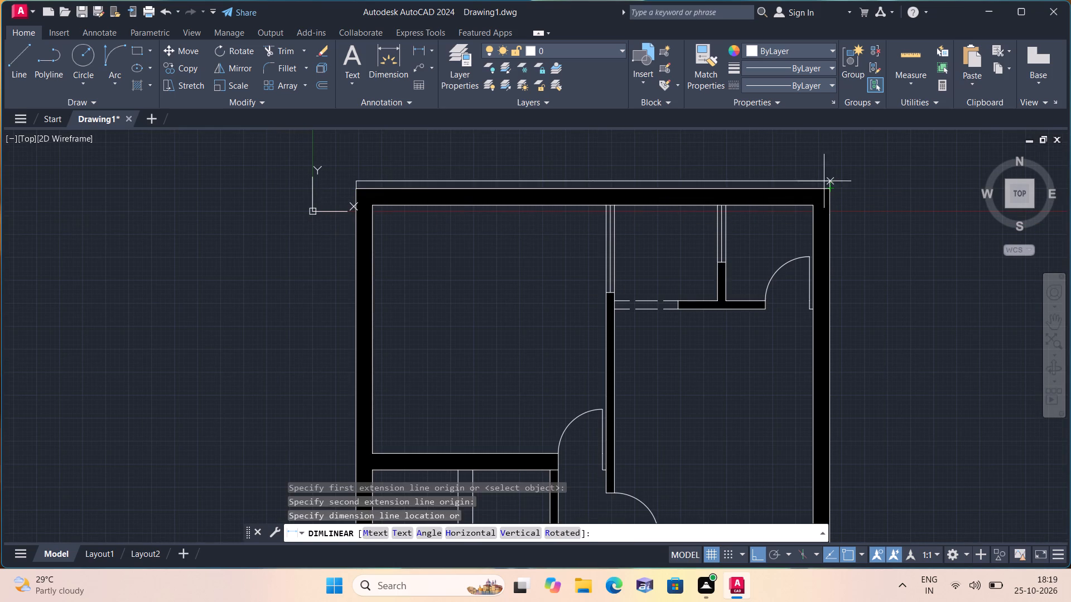
click(805, 151)
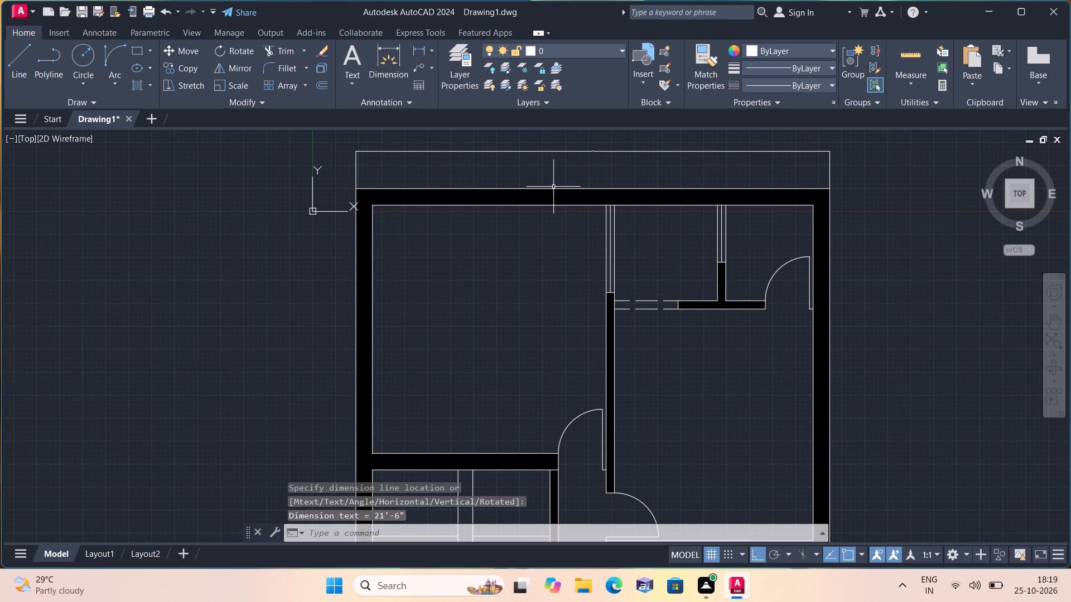
Dimension the west side from the northwest outer corner to the outer face of the south wall, placed west of the building.
click(423, 50)
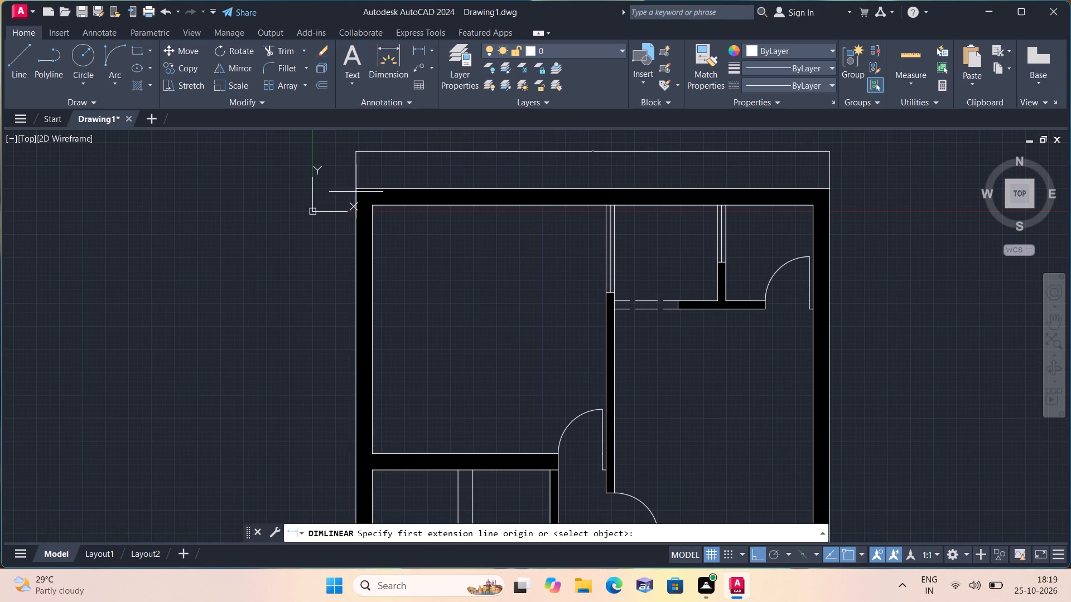
click(353, 189)
middle_drag(341, 329, 345, 240)
scroll(340, 329, down, 1)
scroll(345, 240, down, 1)
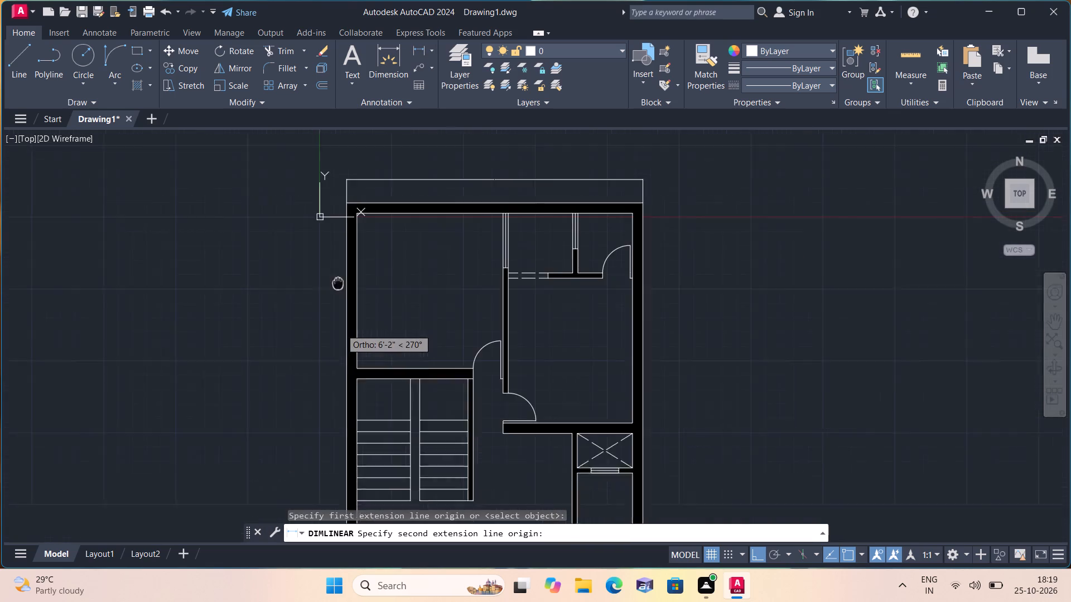
middle_drag(336, 490, 334, 341)
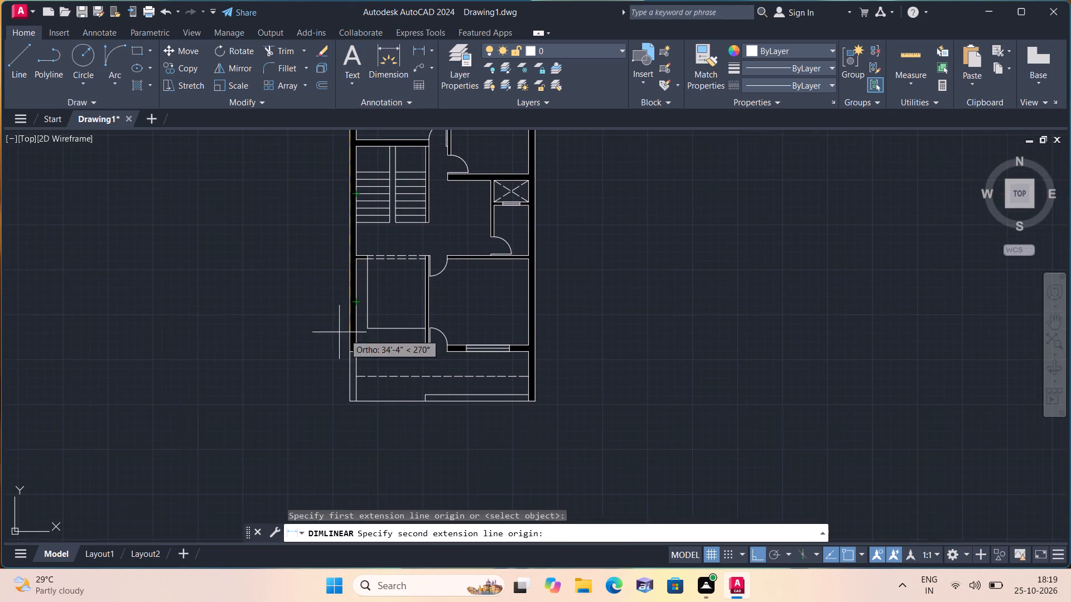
scroll(349, 341, up, 2)
click(350, 370)
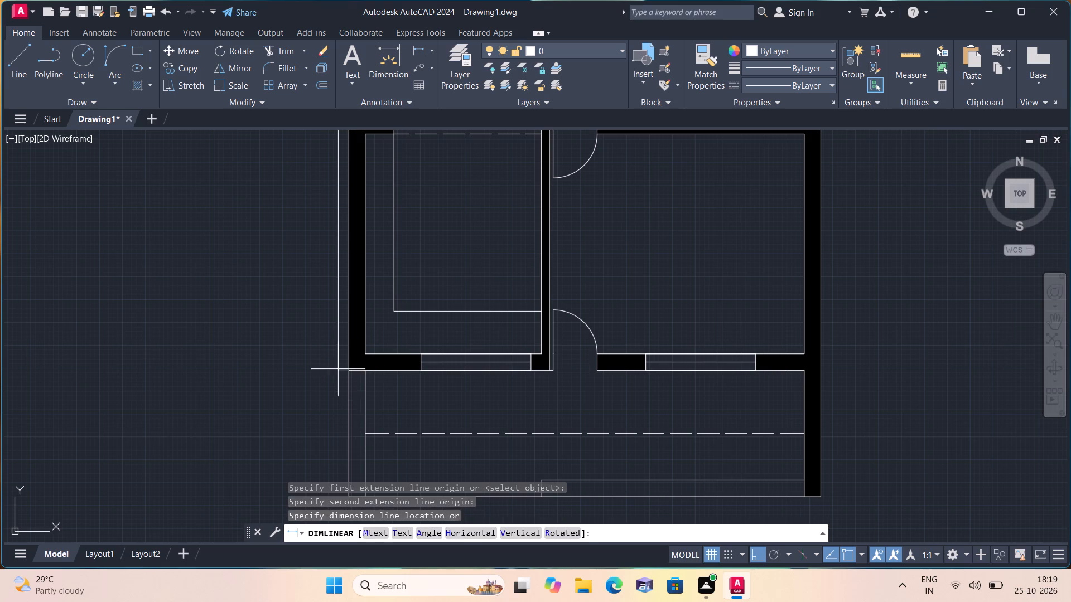
click(317, 366)
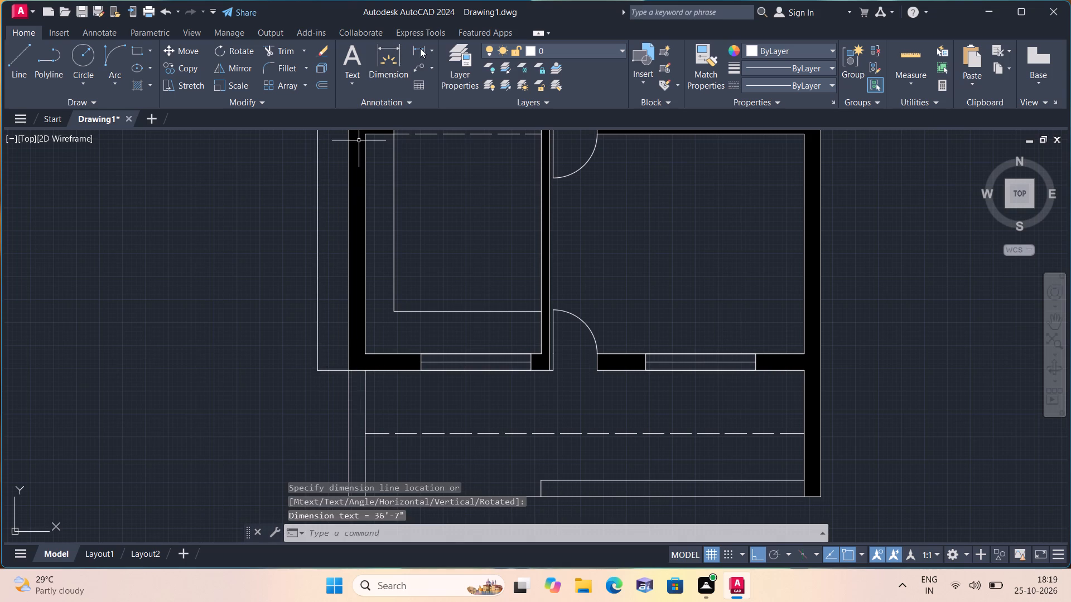
Dimension the depth of the southern front strip along its west edge, in line with the long west dimension.
click(420, 48)
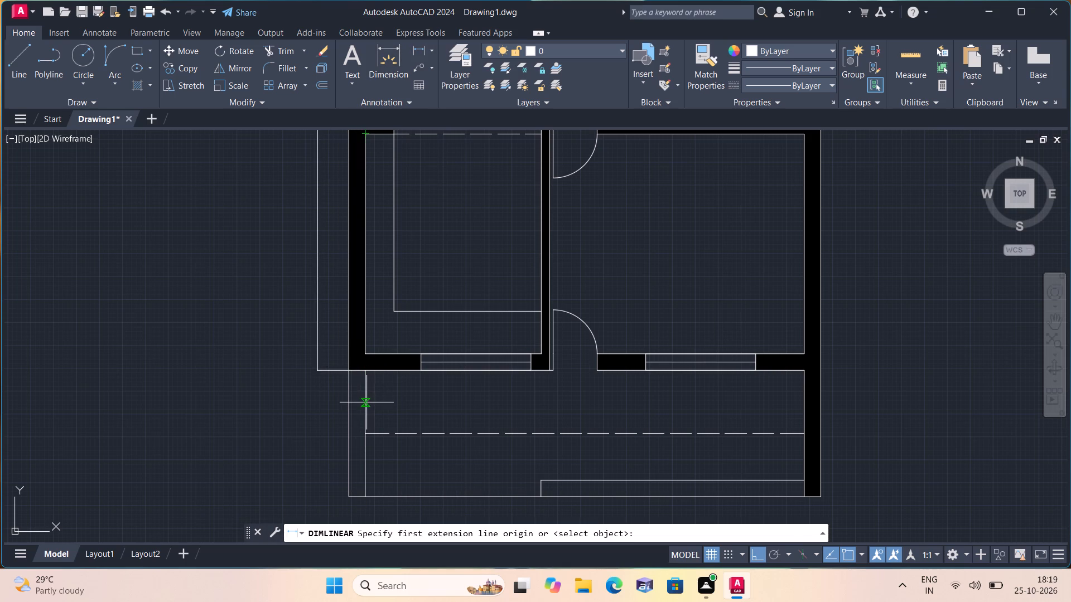
click(349, 369)
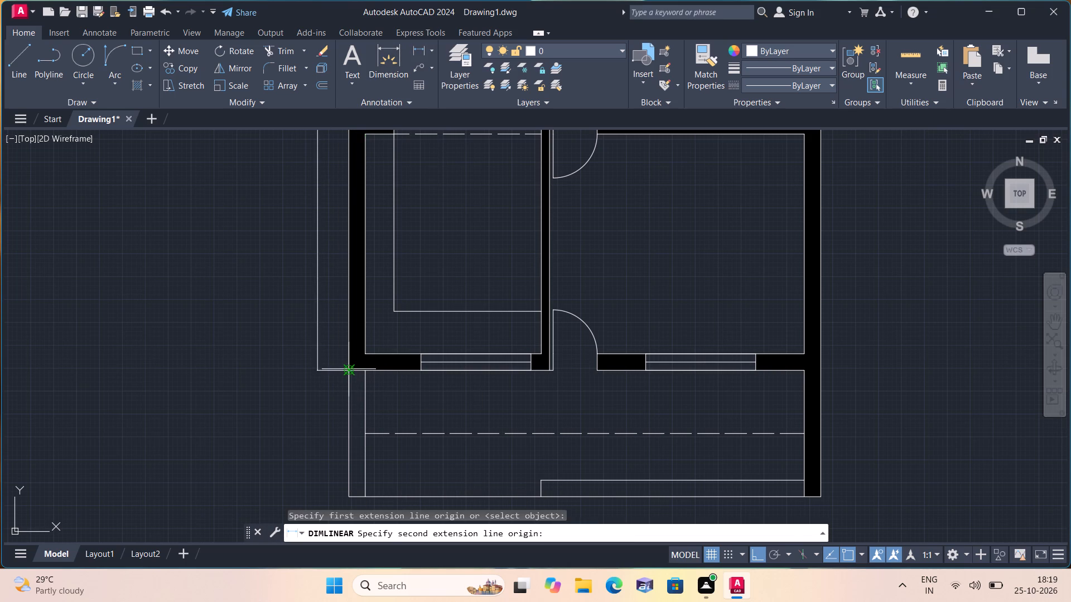
click(348, 495)
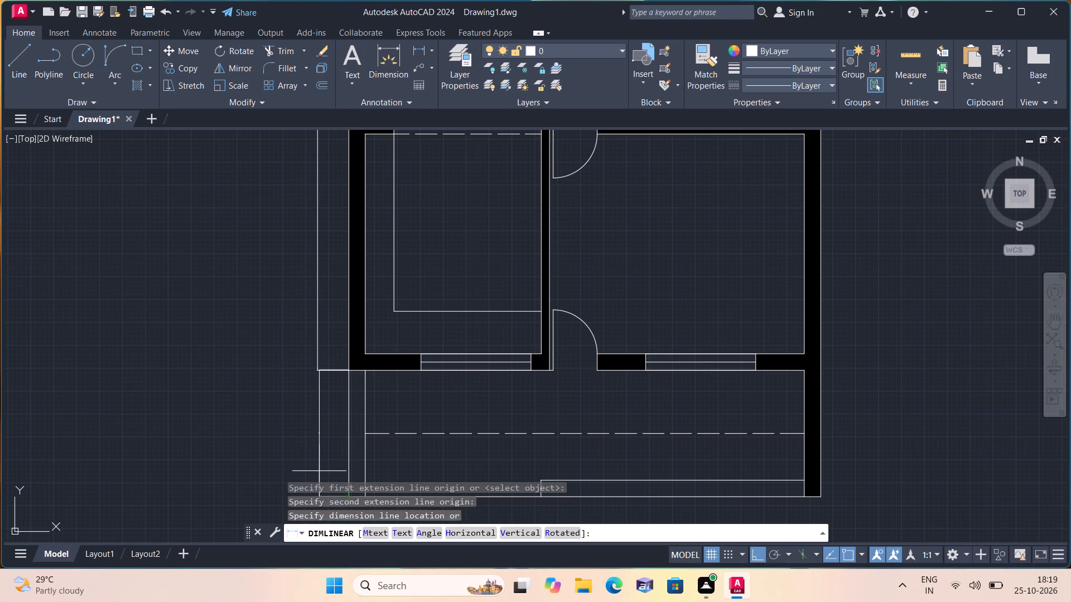
click(316, 468)
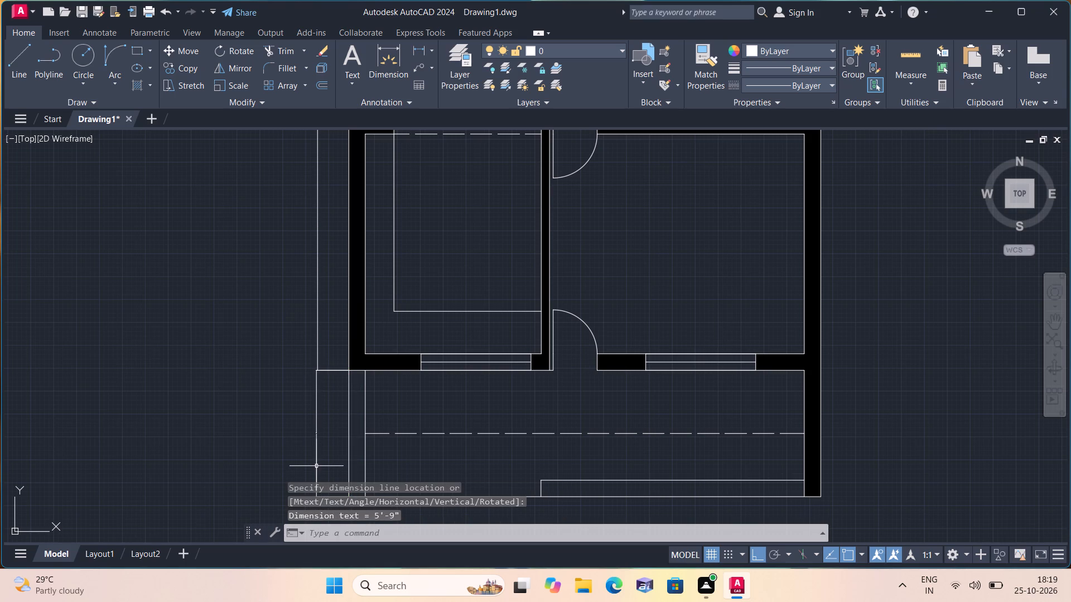
Select all similar linear dimensions and set their text height to 6".
scroll(326, 431, up, 1)
drag(326, 430, 319, 417)
click(262, 270)
right_click(262, 270)
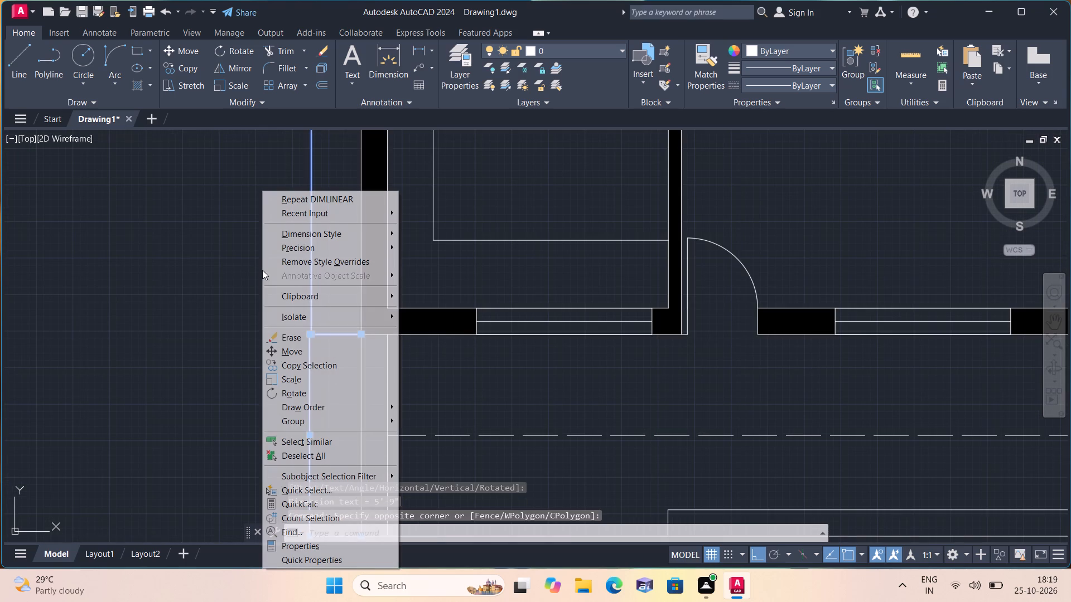
click(296, 442)
right_click(297, 431)
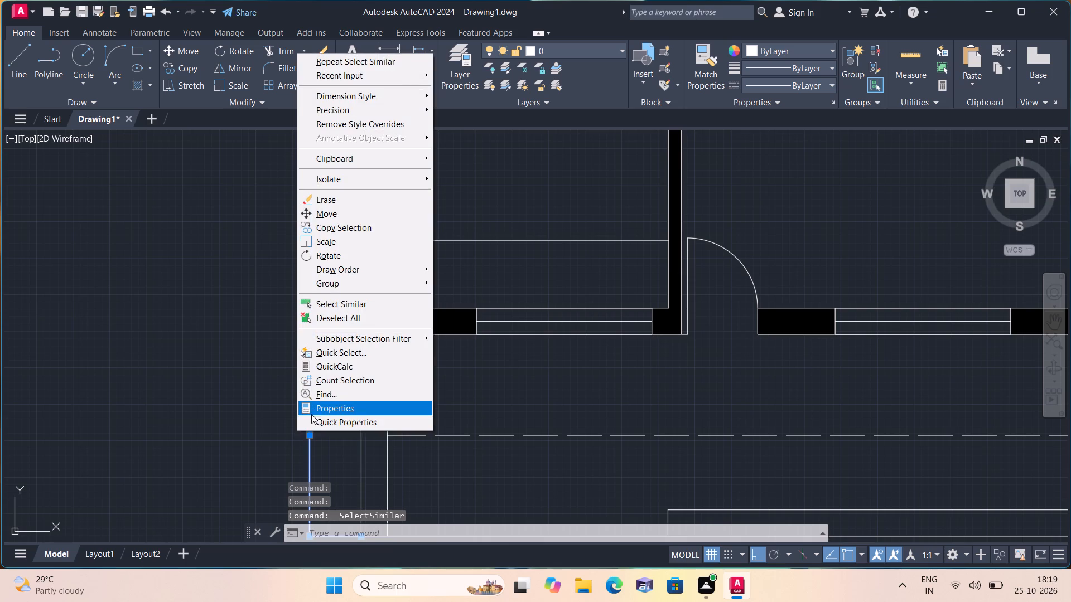
click(314, 410)
scroll(98, 308, down, 3)
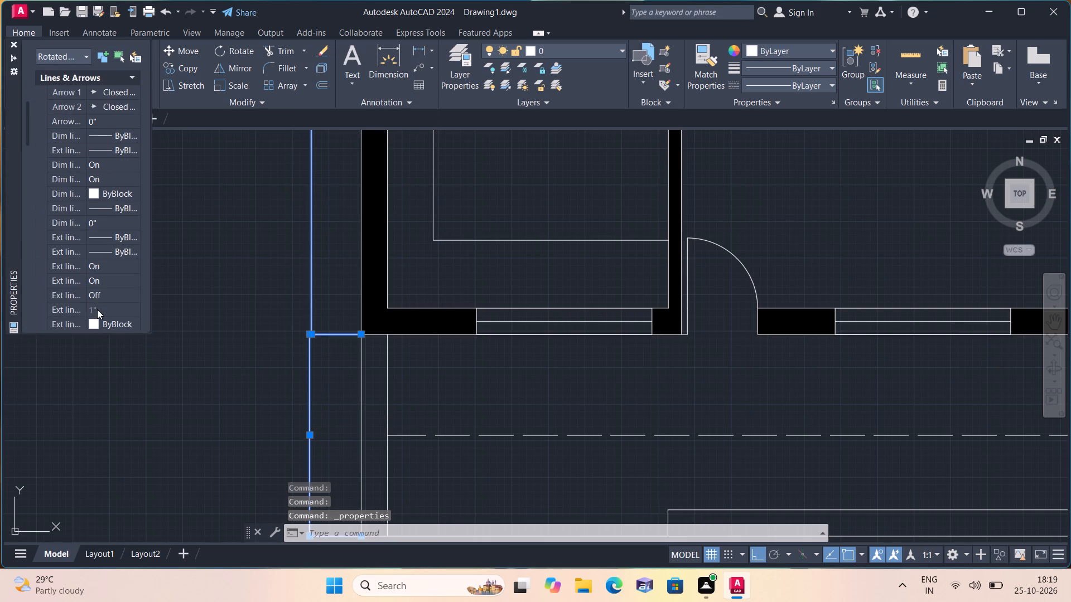
scroll(97, 309, down, 3)
scroll(91, 230, down, 3)
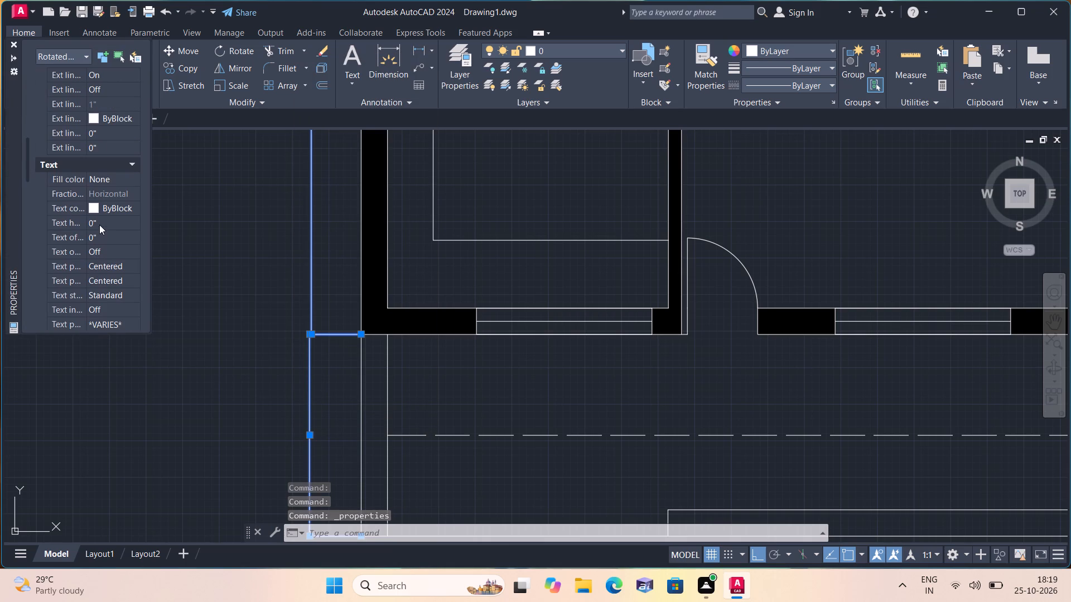
click(99, 225)
key(BackSpace)
text(6")
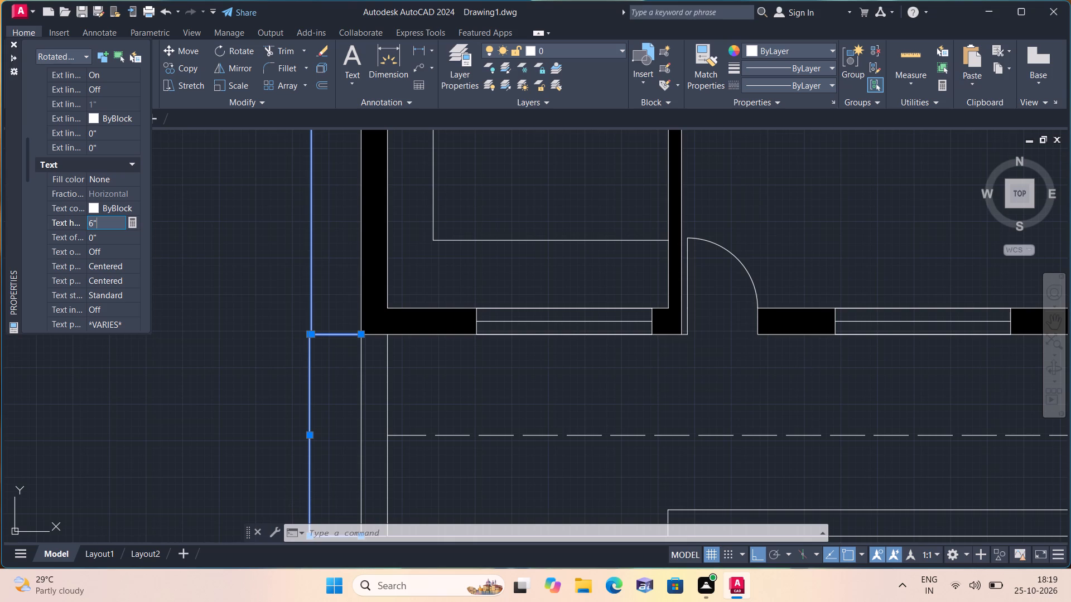
click(204, 197)
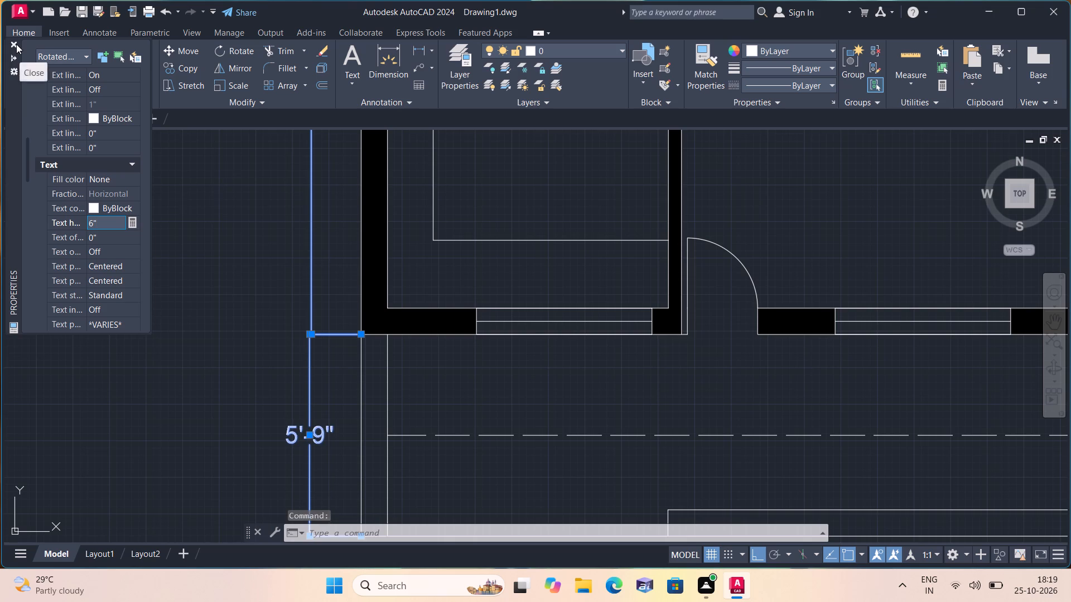
click(16, 44)
key(Escape)
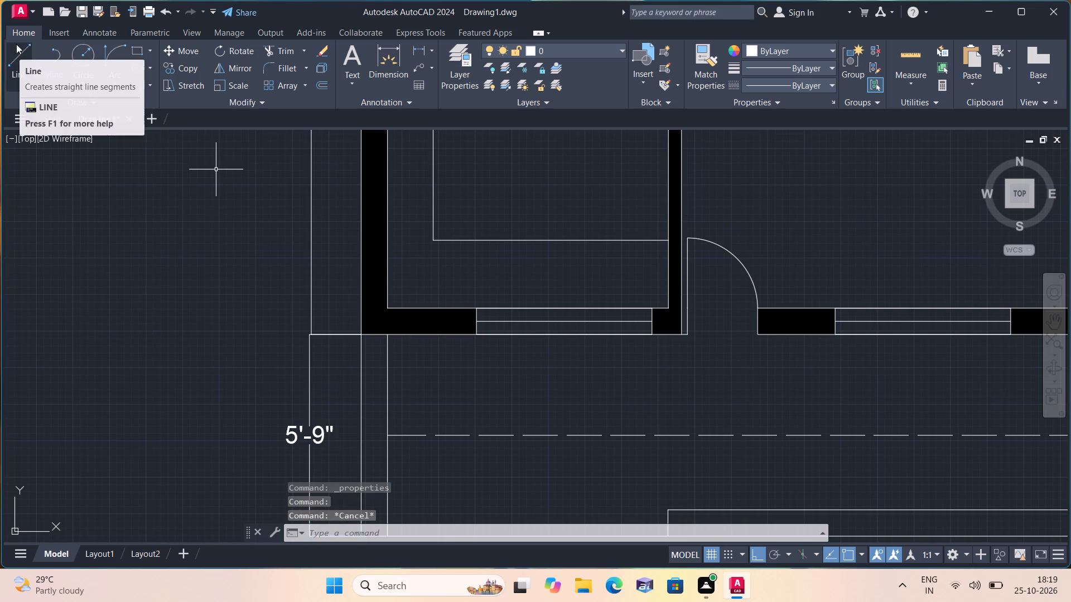
Open the recent drawing beds_plan.dwg.
scroll(135, 217, down, 2)
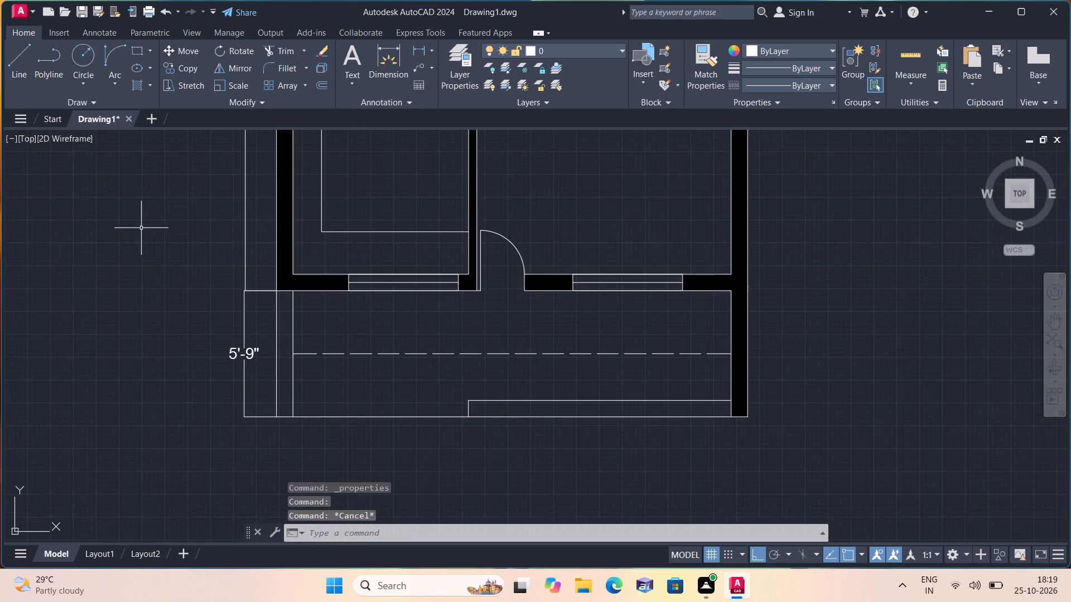
middle_drag(160, 249, 272, 414)
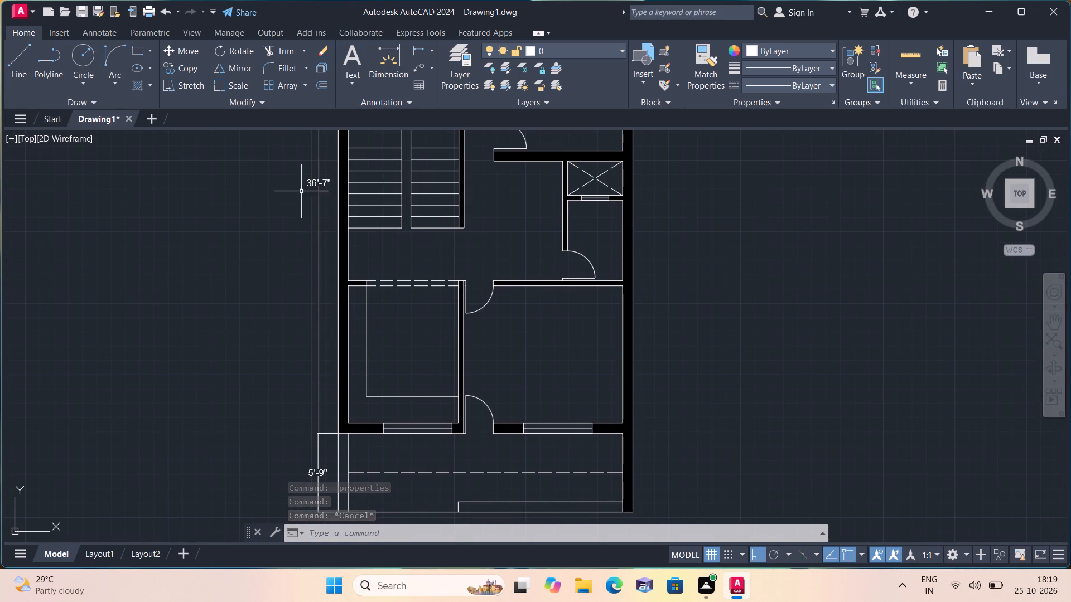
middle_drag(295, 211, 334, 453)
scroll(338, 461, down, 1)
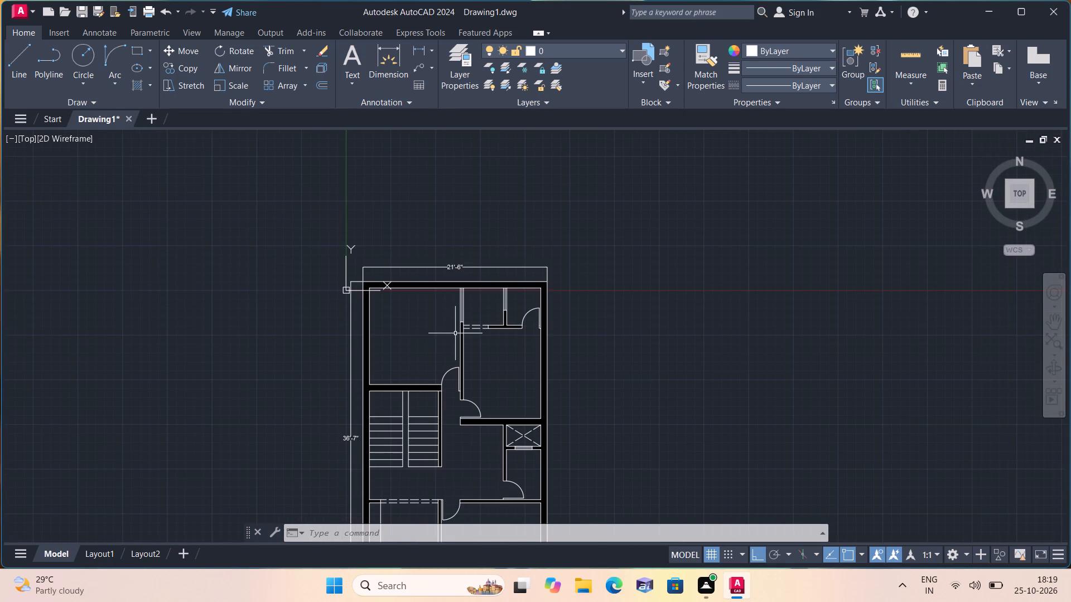
scroll(455, 333, up, 1)
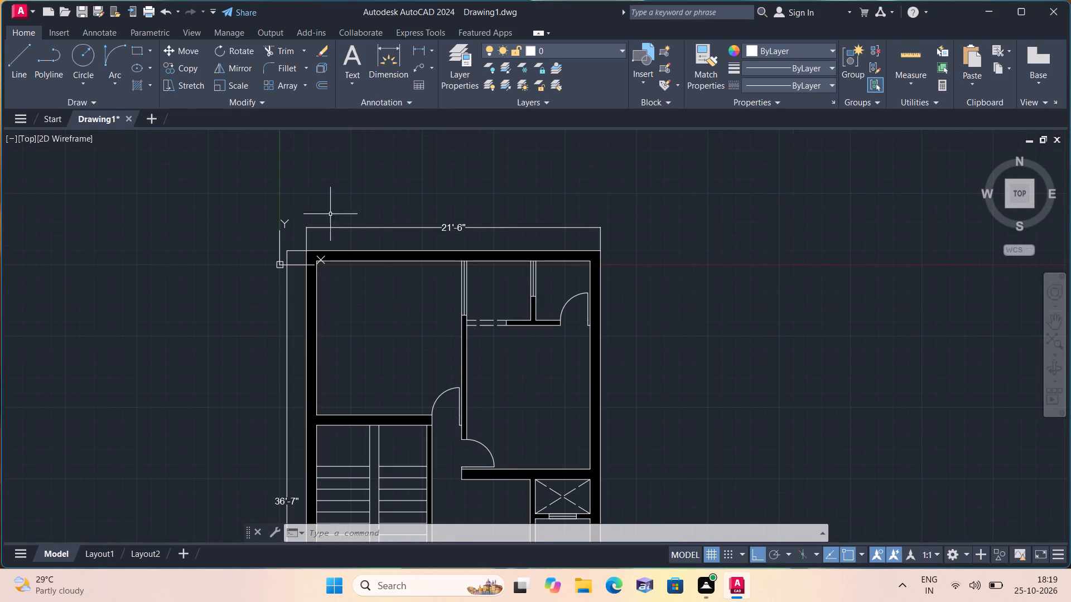
click(18, 12)
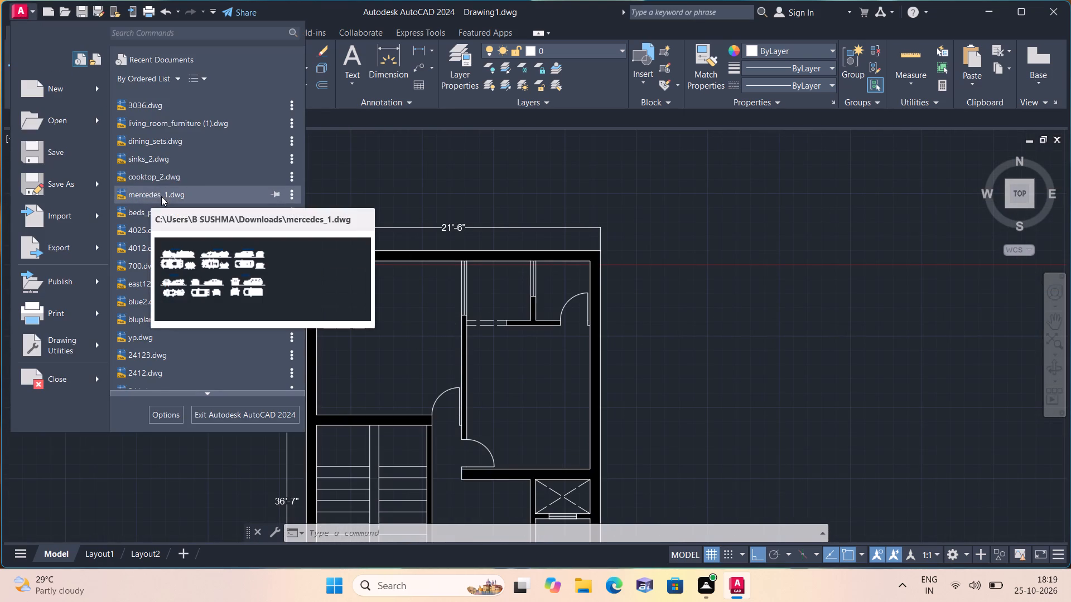
click(156, 212)
Look through the rows of bed blocks in beds_plan.dwg for a suitable double bed.
scroll(238, 243, down, 1)
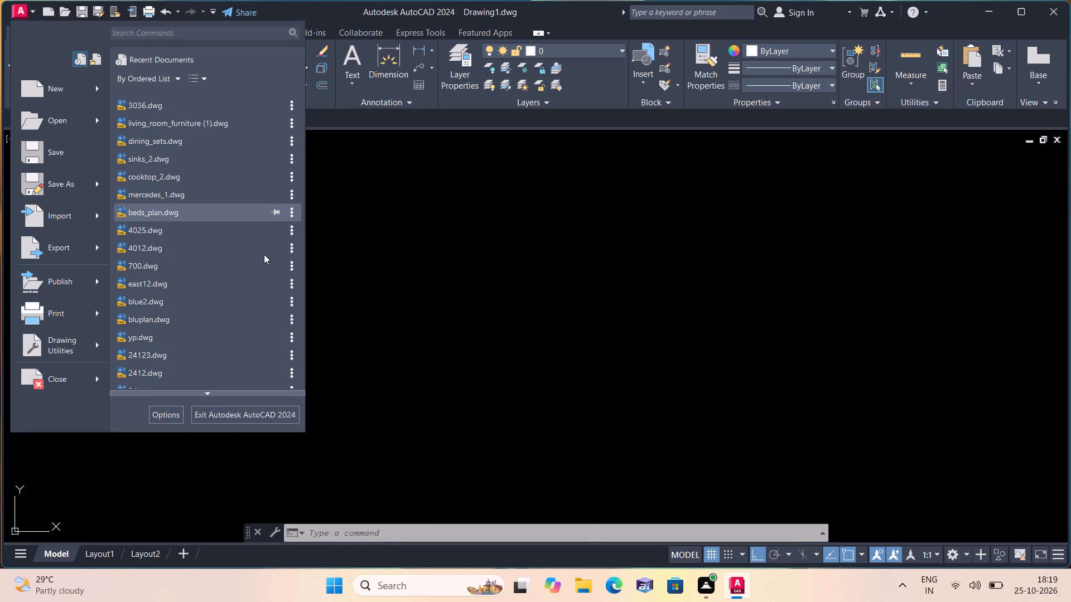
scroll(404, 312, down, 1)
middle_drag(403, 306, 438, 231)
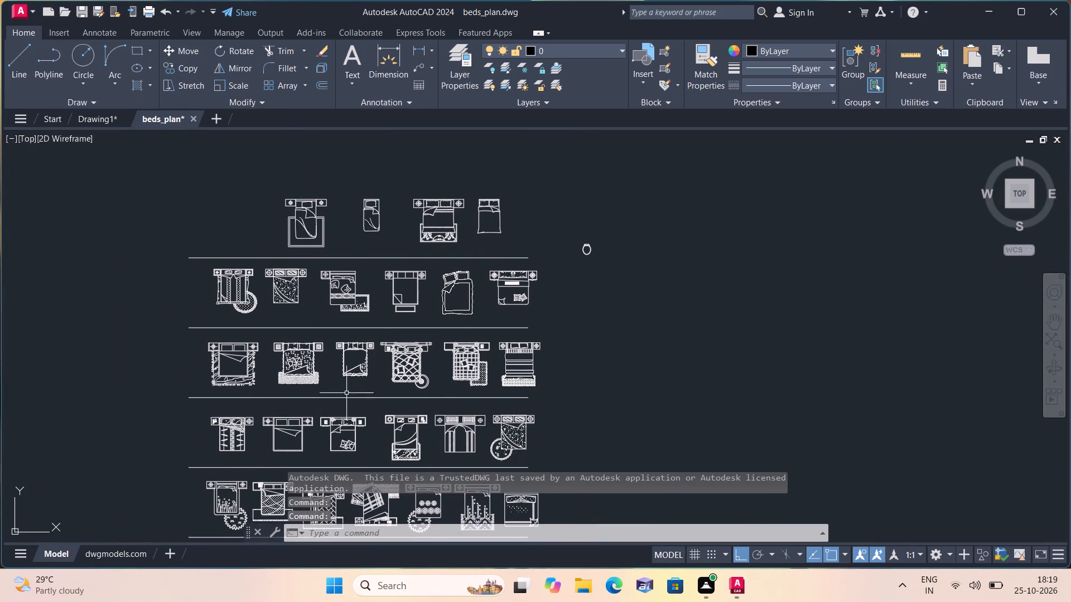
scroll(346, 401, up, 2)
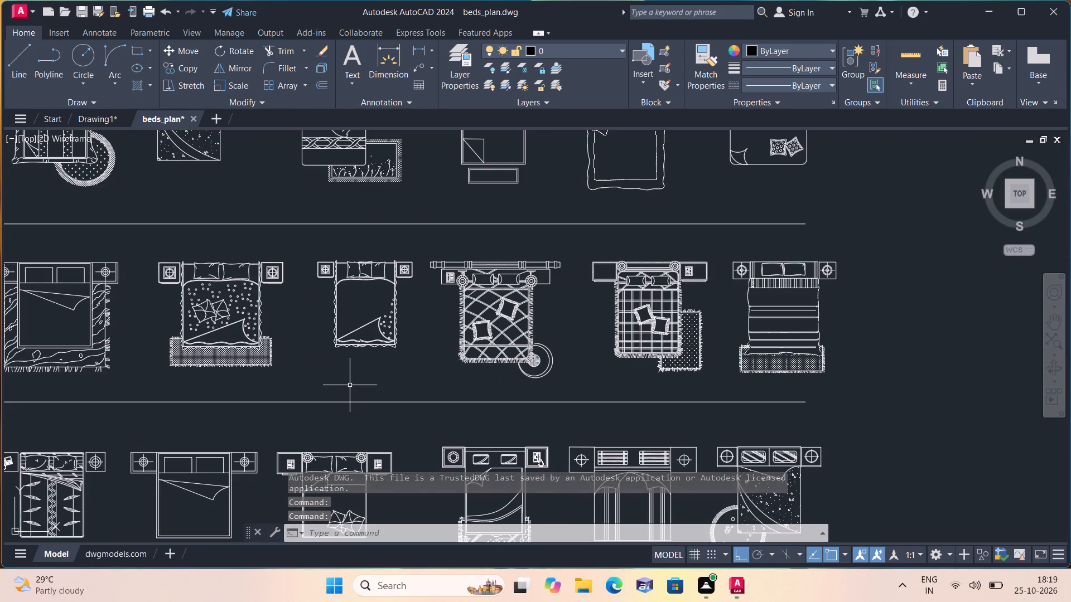
scroll(350, 385, down, 1)
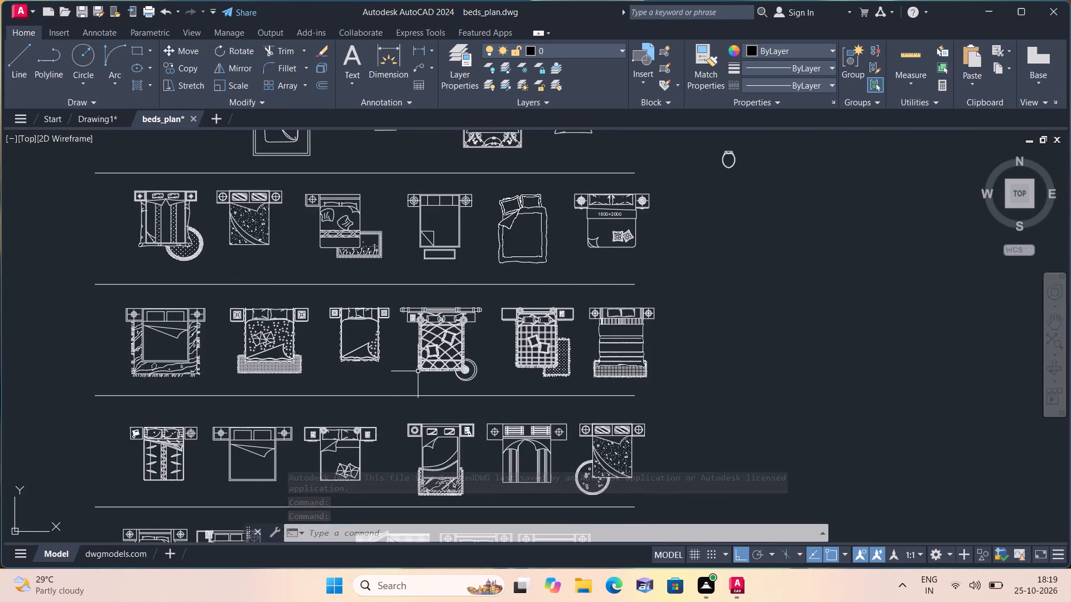
middle_drag(426, 350, 427, 347)
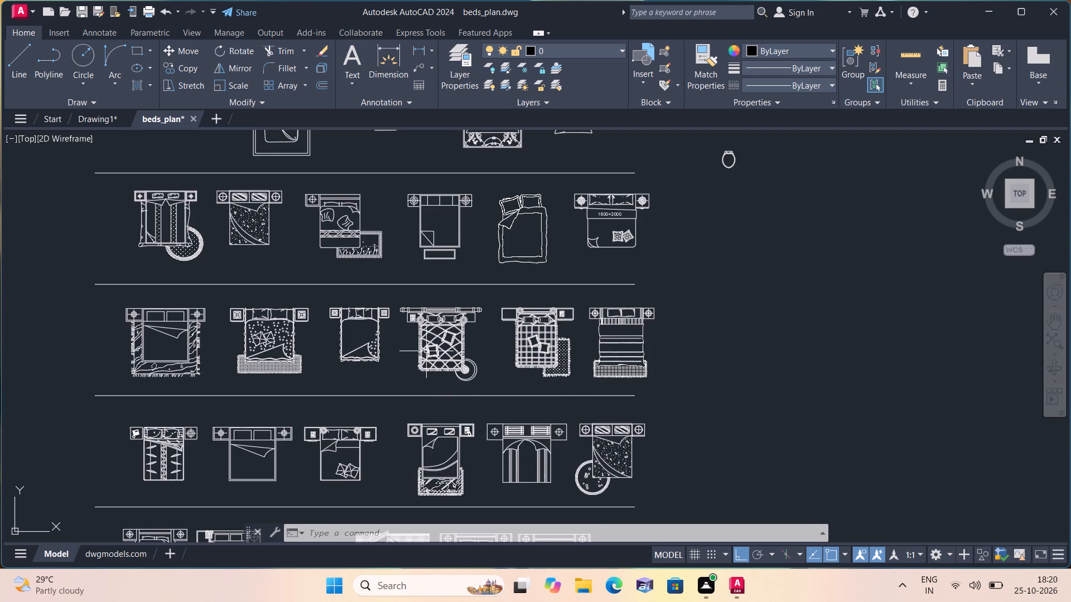
middle_drag(427, 347, 457, 322)
scroll(404, 433, up, 1)
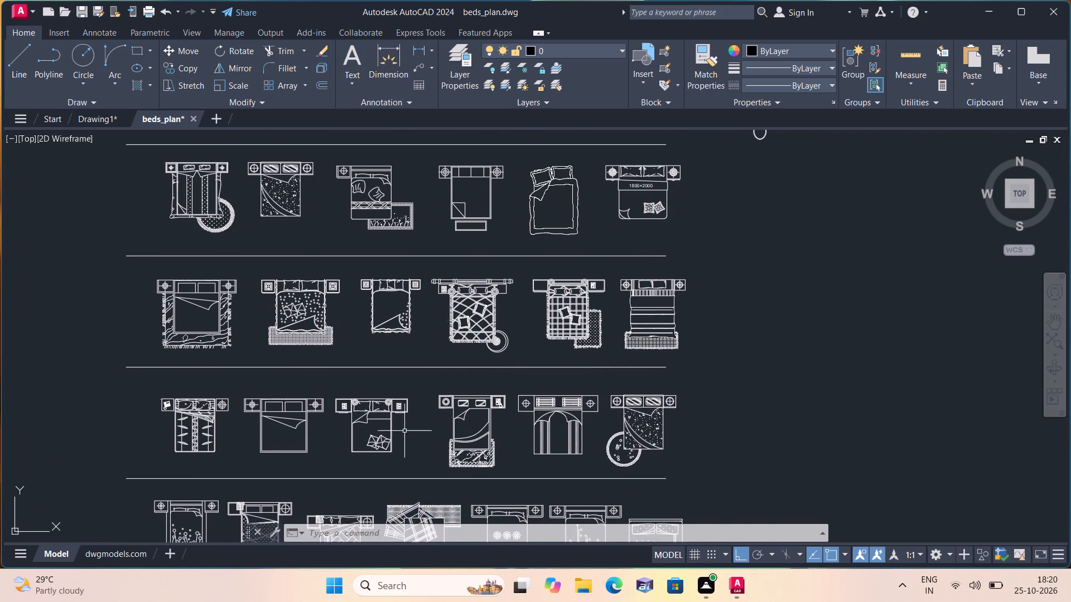
scroll(404, 433, up, 2)
middle_drag(402, 428, 466, 432)
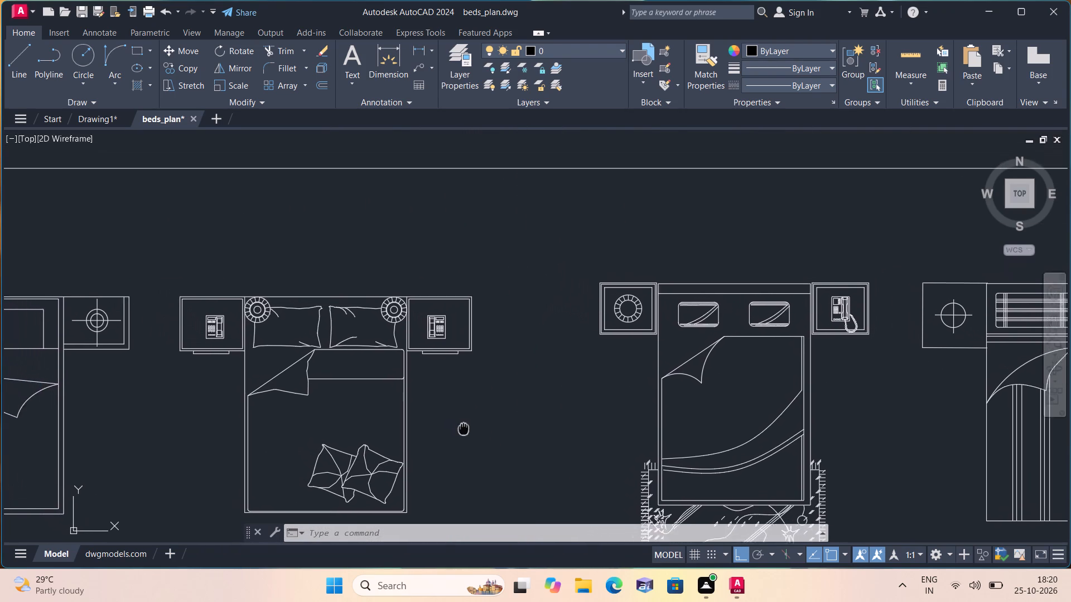
middle_drag(466, 432, 467, 433)
scroll(468, 433, down, 2)
middle_drag(436, 313, 505, 419)
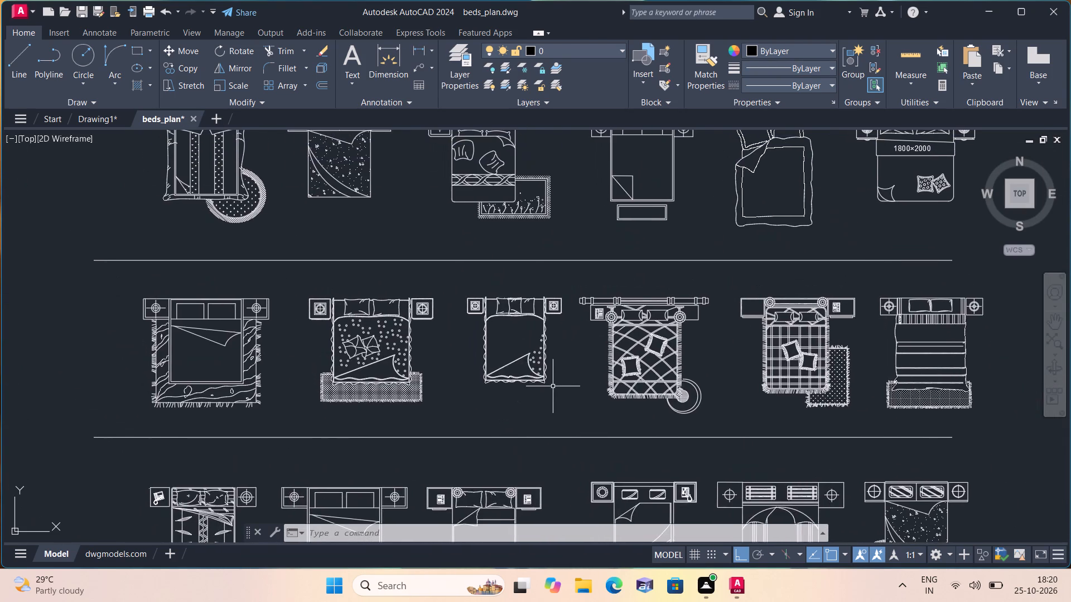
scroll(561, 389, up, 1)
Copy the double bed with dotted cover, two bedside tables and a rectangular rug at its foot to the clipboard.
click(564, 398)
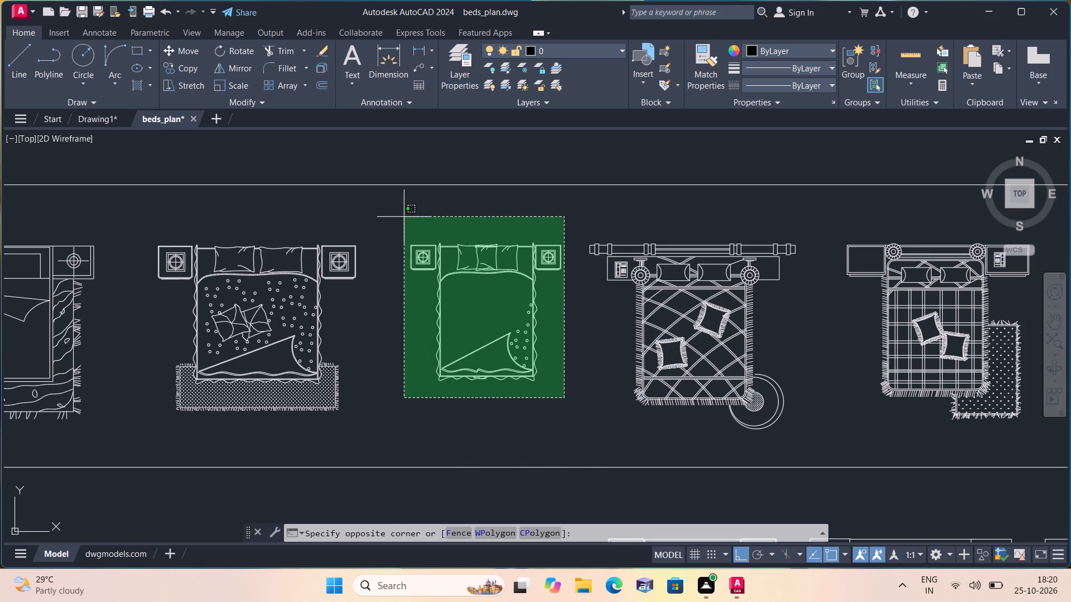
click(465, 415)
middle_drag(366, 401, 448, 385)
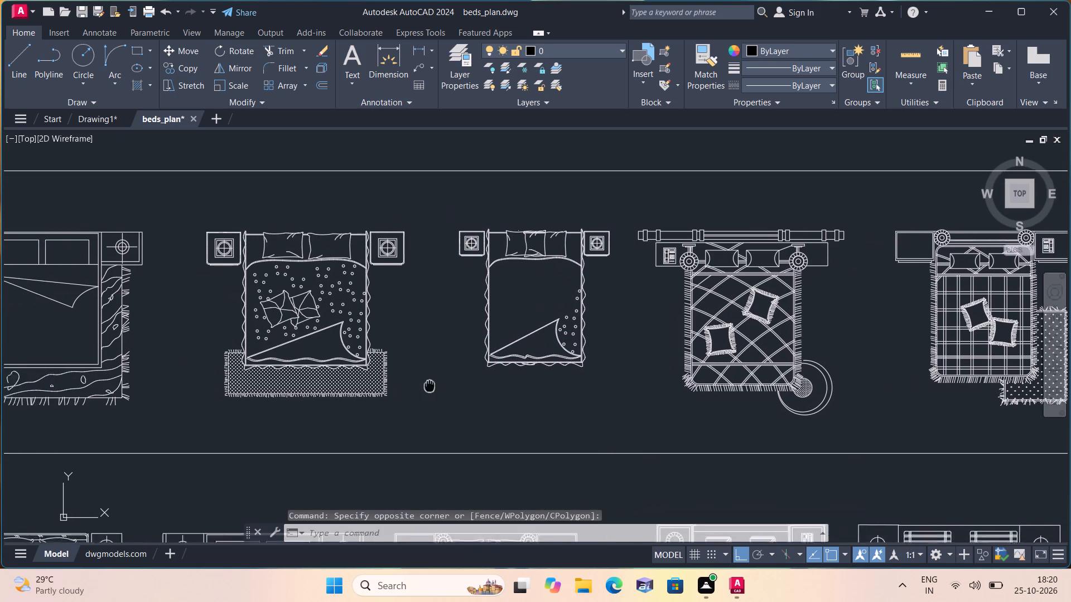
middle_drag(448, 385, 455, 387)
click(462, 415)
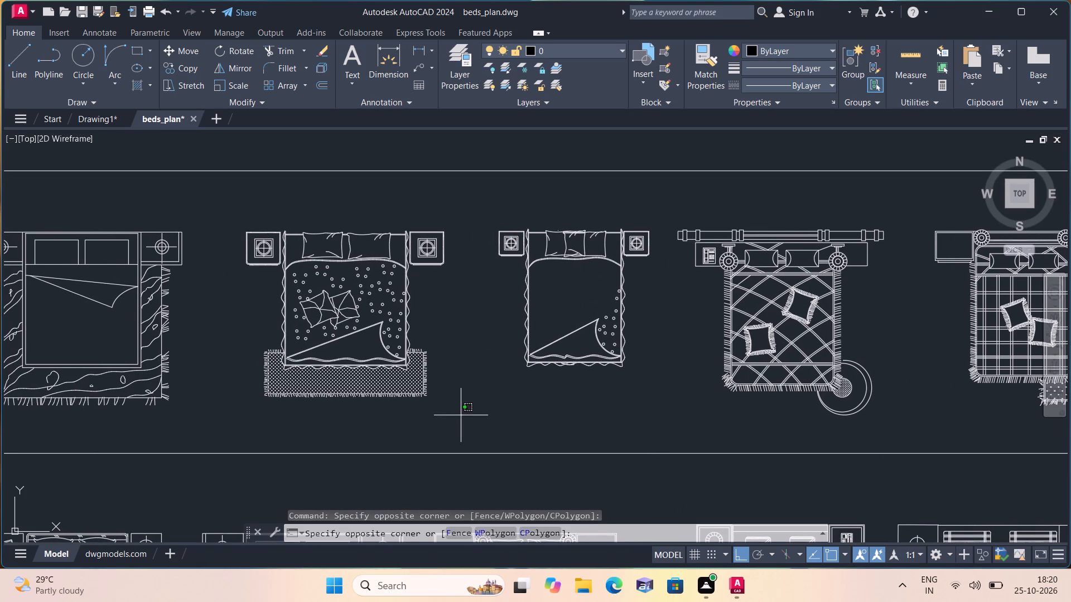
scroll(356, 289, up, 1)
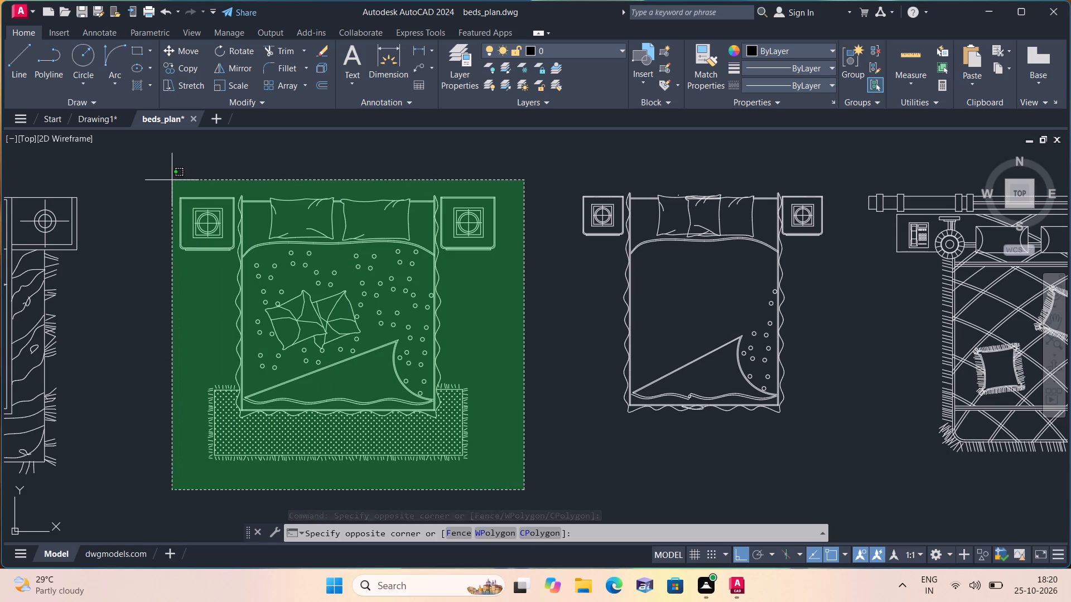
click(163, 177)
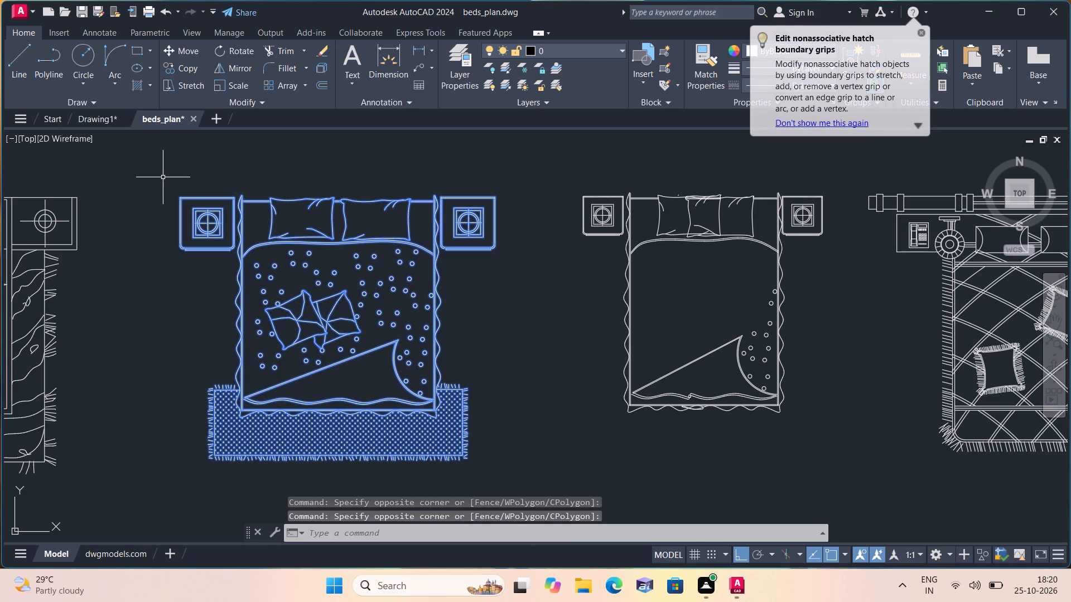
key(ctrl+c)
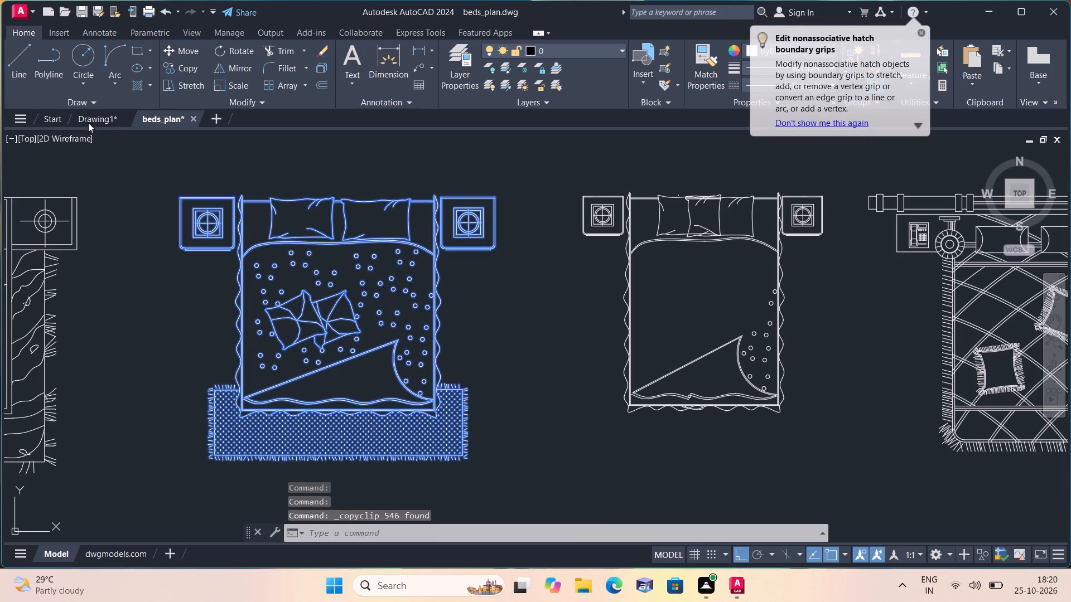
Switch to Drawing1 and paste the copied bed in the empty space east of the floor plan.
click(86, 121)
key(ctrl+v)
scroll(260, 311, down, 3)
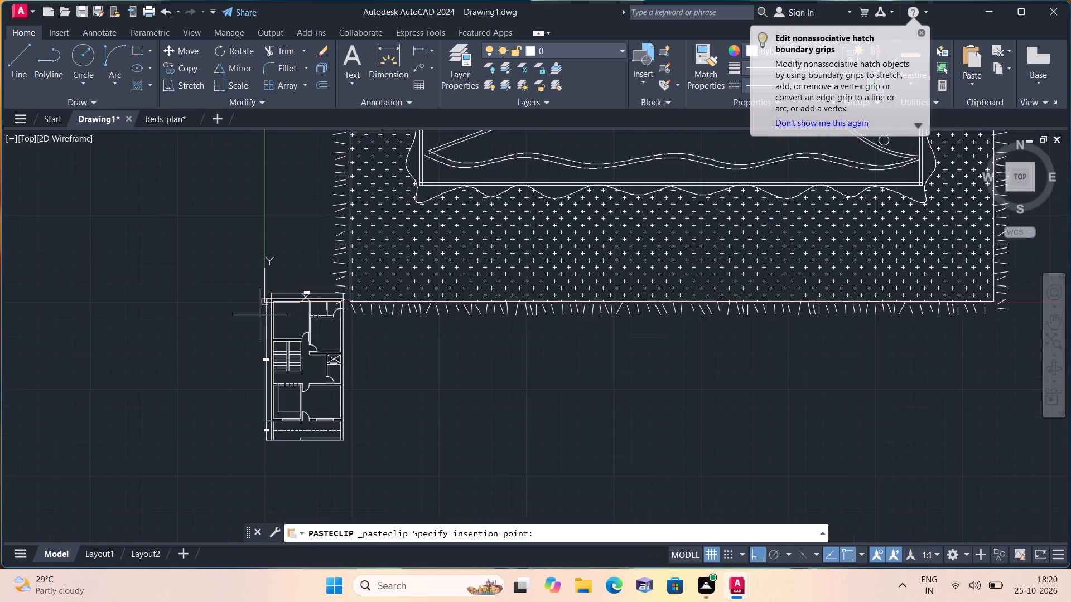
scroll(276, 331, down, 1)
click(467, 409)
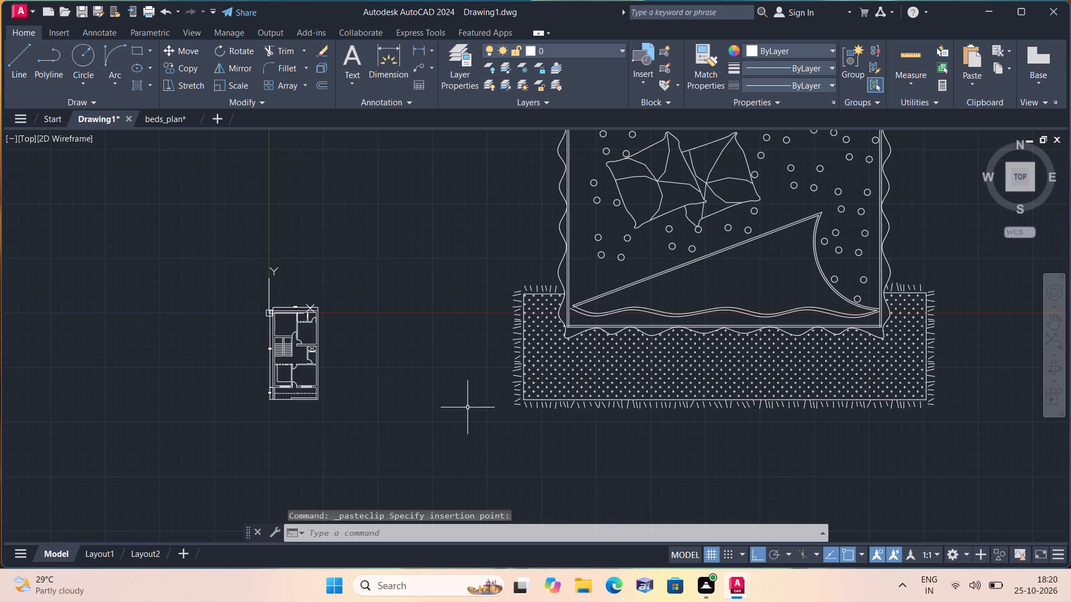
Rotate the pasted bed, including its bedside tables and rug, by 270° so its headboard faces east.
scroll(468, 377, down, 2)
scroll(443, 215, up, 1)
click(442, 204)
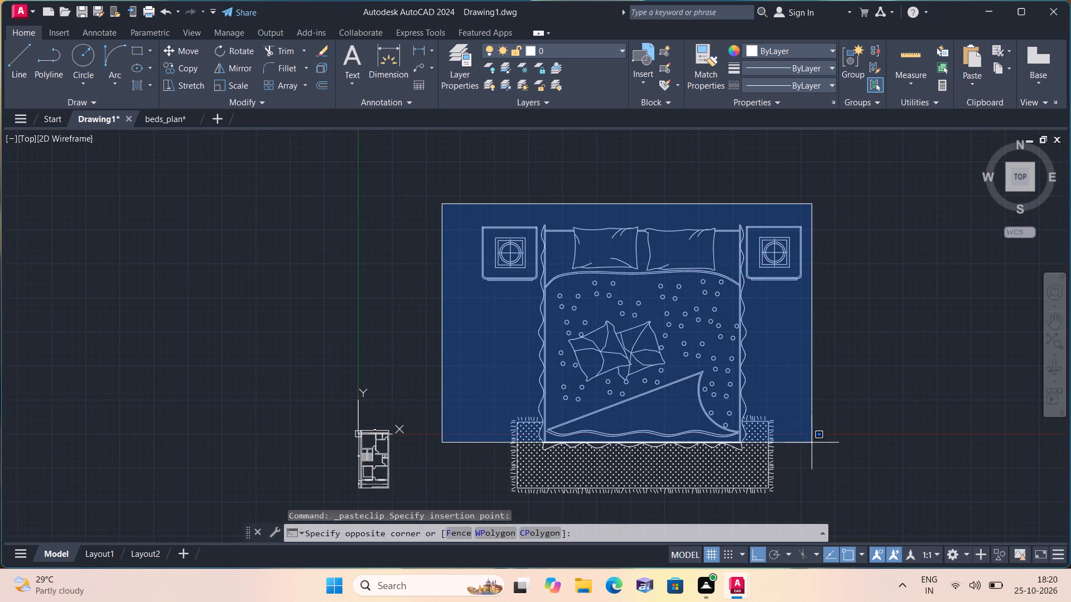
click(846, 503)
middle_drag(782, 414, 775, 410)
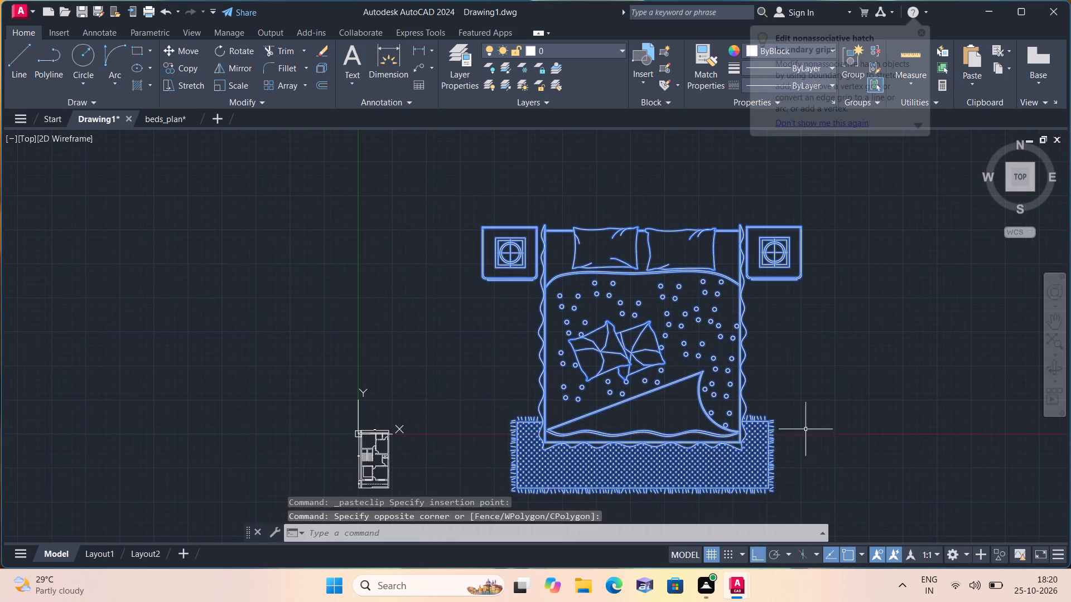
middle_drag(775, 410, 544, 355)
scroll(713, 392, down, 1)
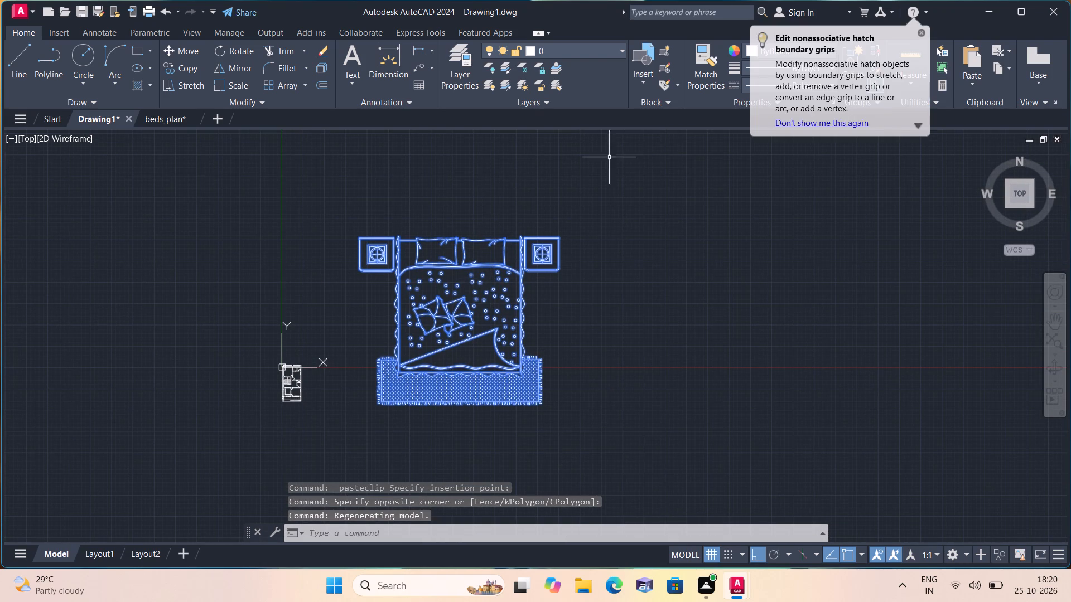
click(920, 32)
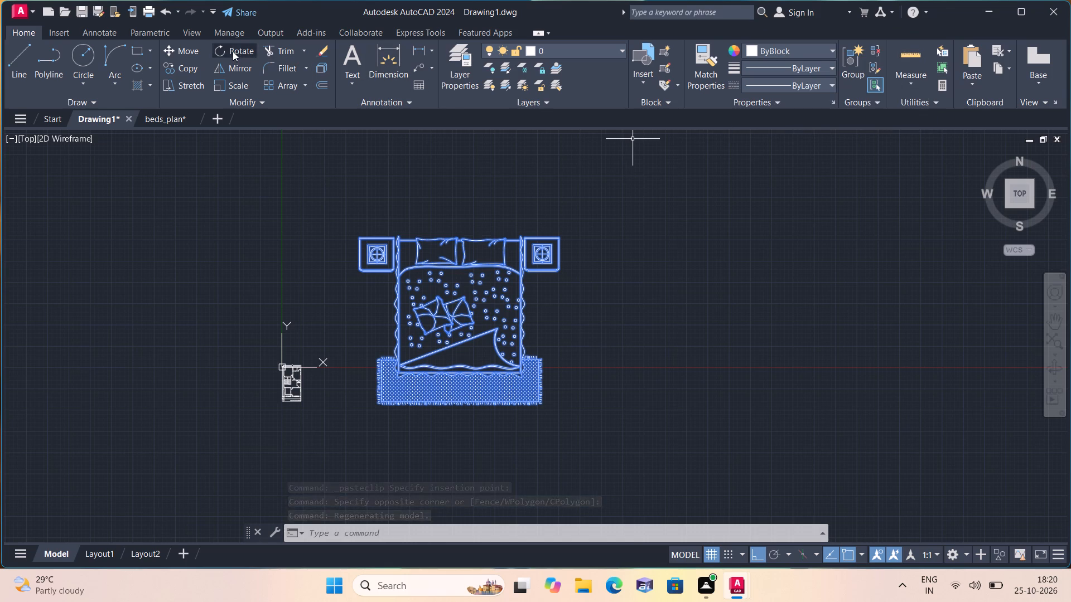
click(233, 51)
click(403, 220)
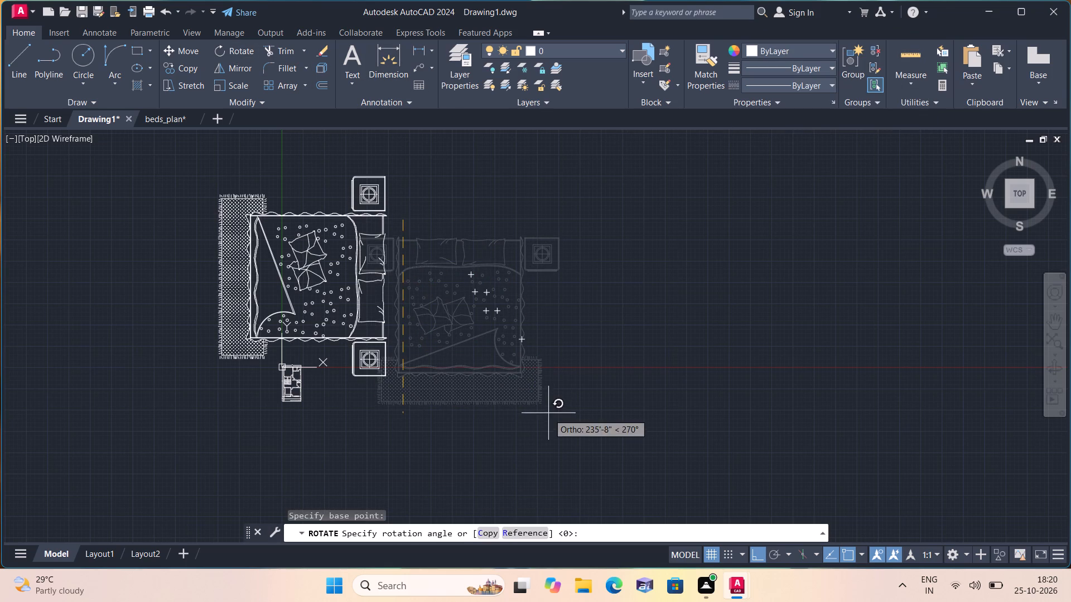
click(525, 429)
Select the whole rotated bed with its bedside tables and rug and scale it down freehand towards the floor plan's room size.
scroll(327, 349, up, 3)
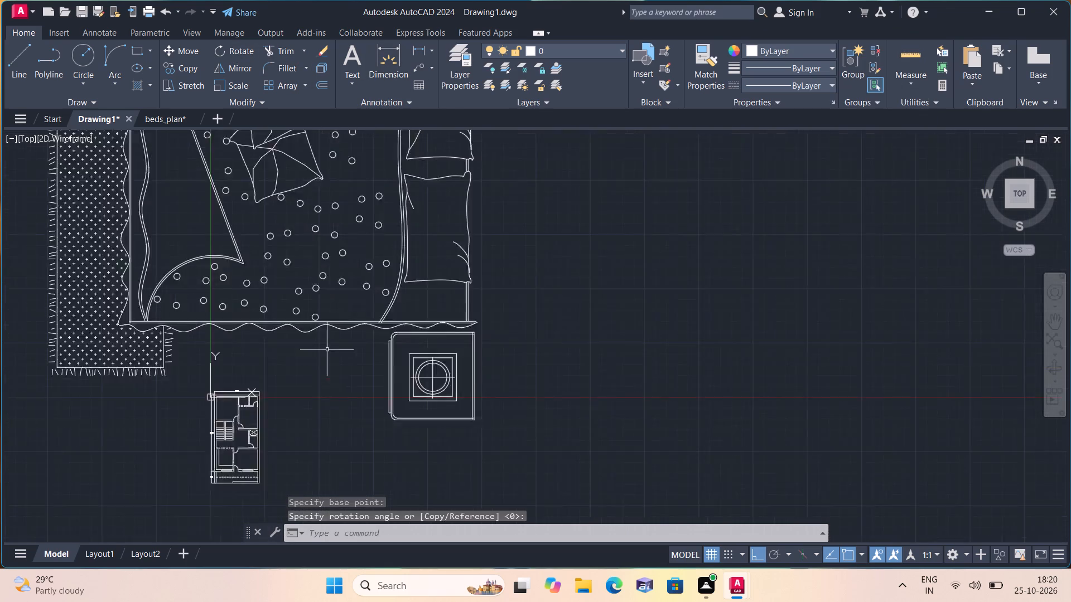
click(634, 487)
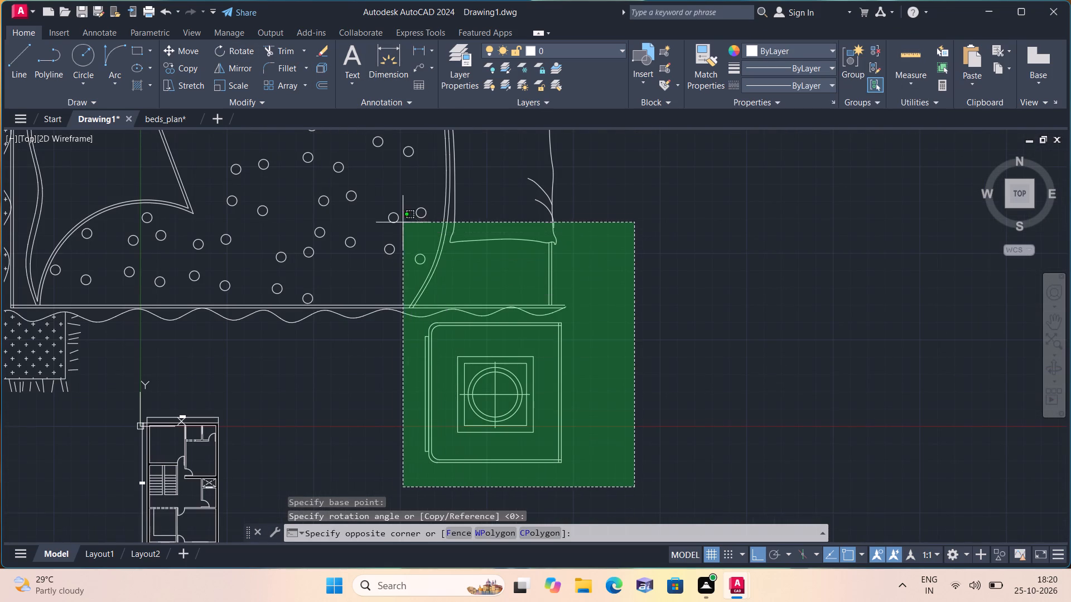
click(394, 216)
scroll(396, 217, down, 1)
middle_drag(396, 217, 417, 238)
middle_drag(531, 365, 589, 441)
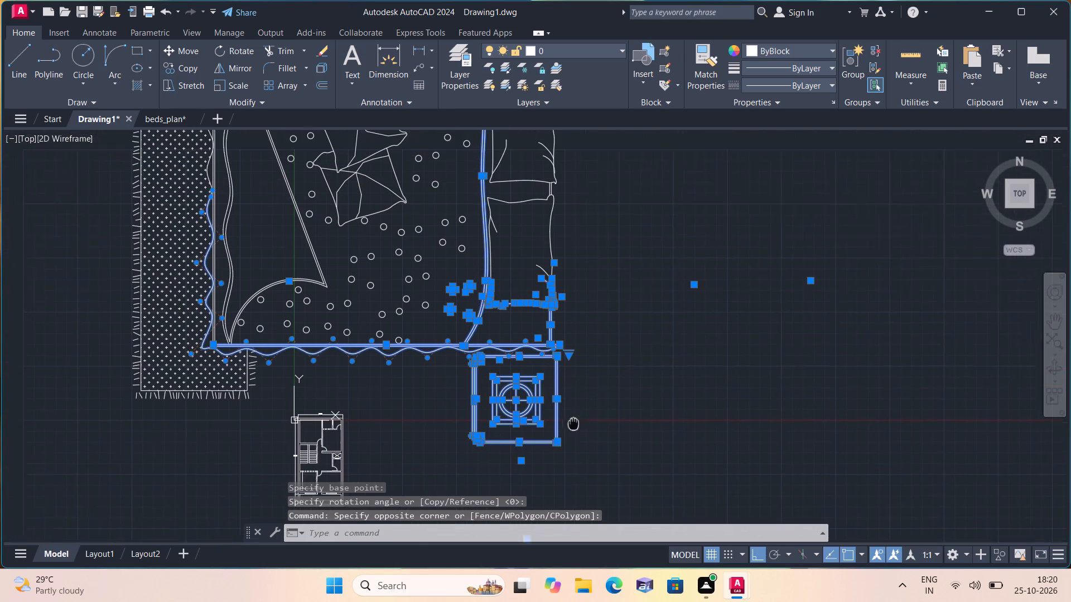
middle_drag(589, 441, 599, 450)
drag(721, 395, 712, 378)
middle_drag(428, 192, 445, 290)
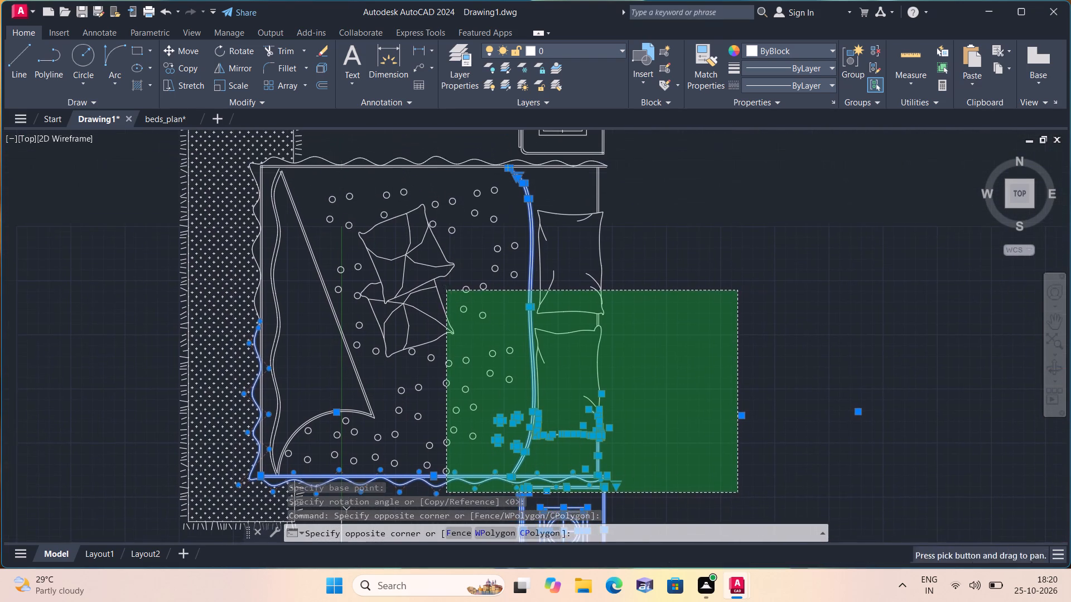
scroll(428, 237, down, 1)
click(381, 137)
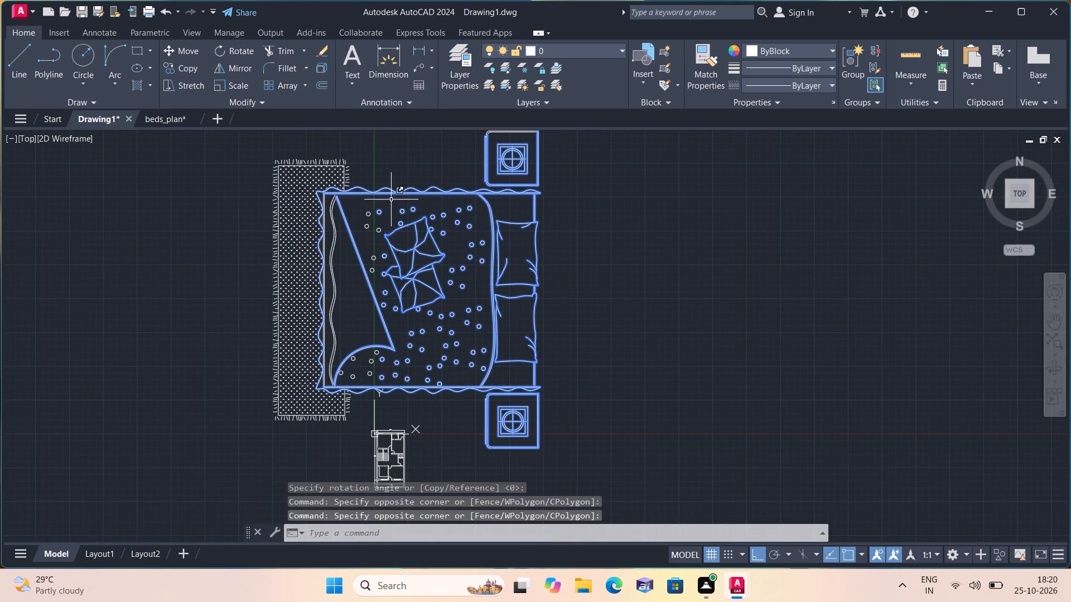
scroll(359, 387, up, 1)
click(437, 429)
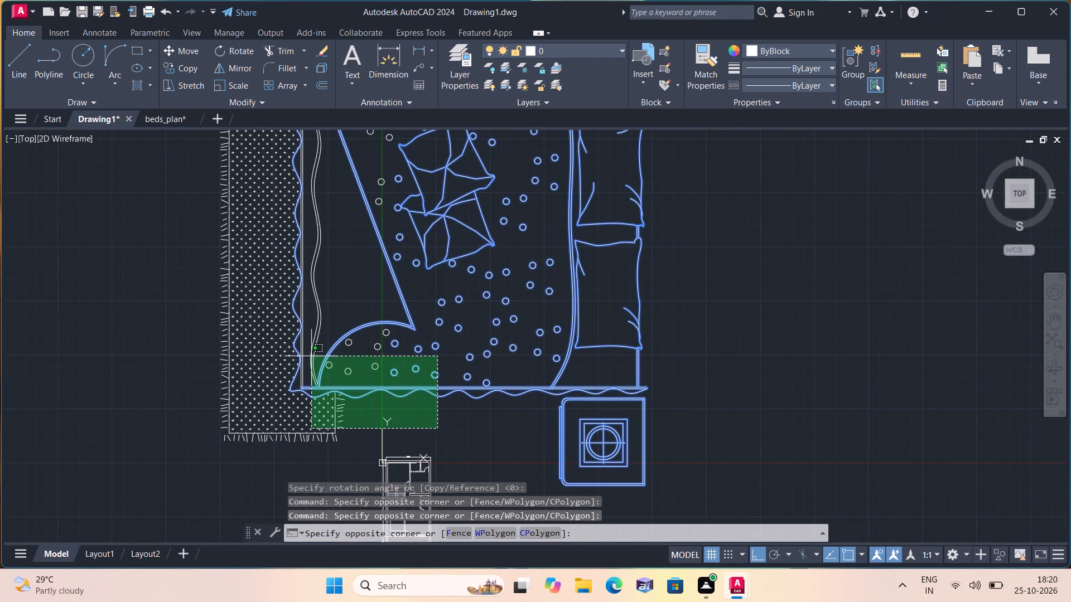
click(171, 223)
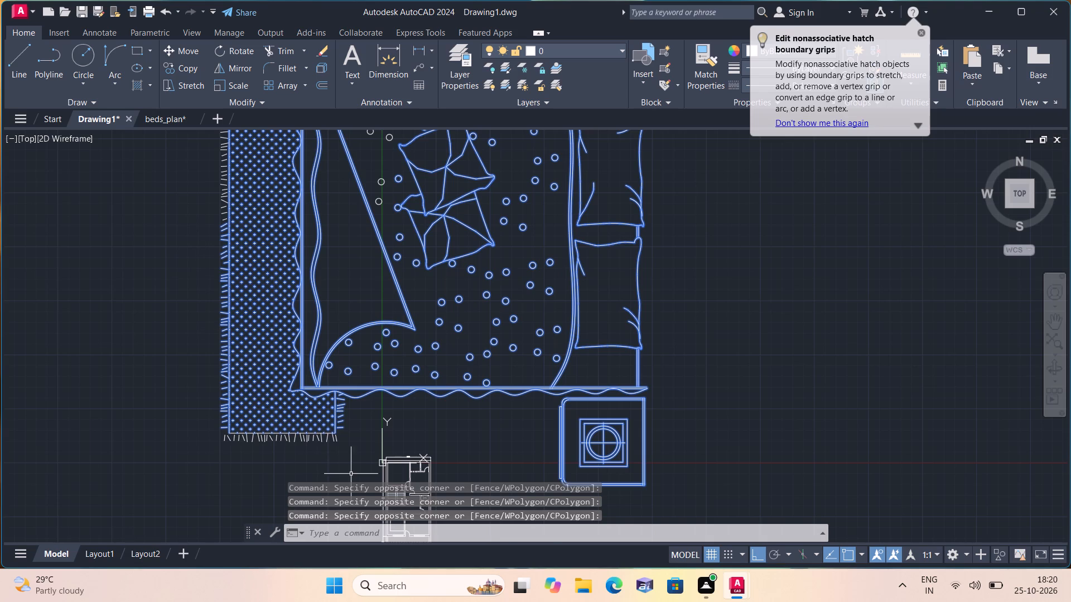
drag(352, 465, 345, 456)
click(128, 258)
scroll(128, 258, down, 1)
middle_drag(128, 258, 171, 391)
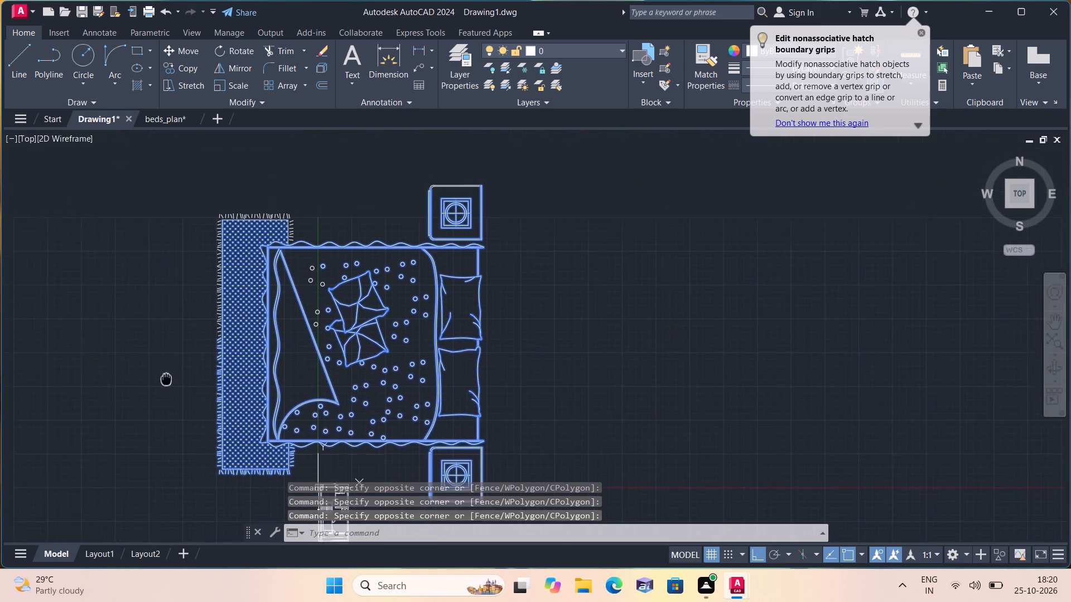
drag(638, 402, 625, 386)
click(164, 178)
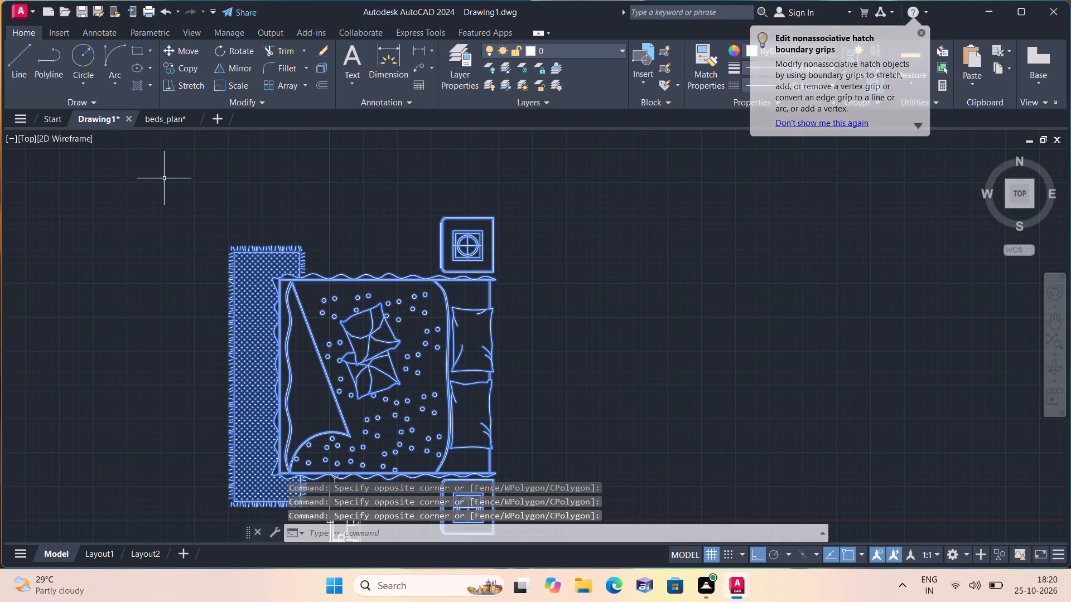
click(240, 81)
scroll(286, 183, down, 1)
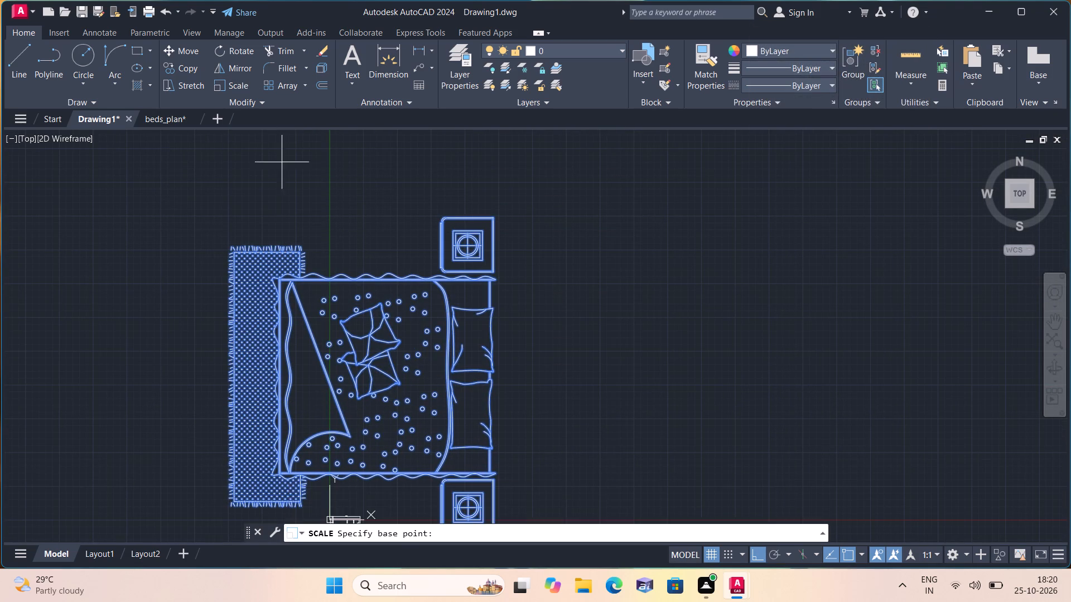
scroll(290, 191, down, 1)
click(325, 269)
scroll(336, 271, up, 2)
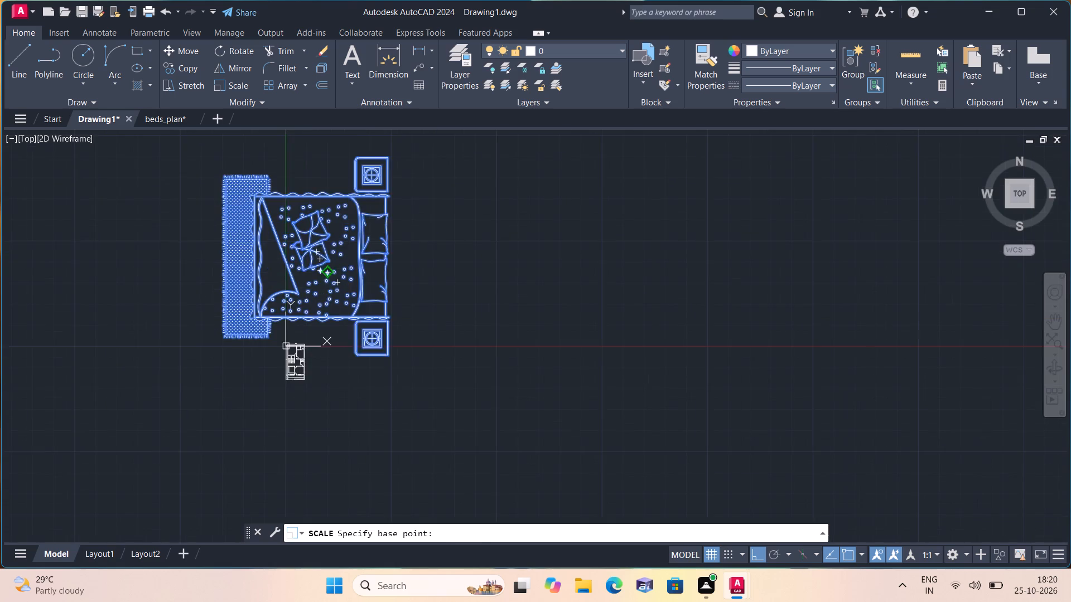
click(336, 273)
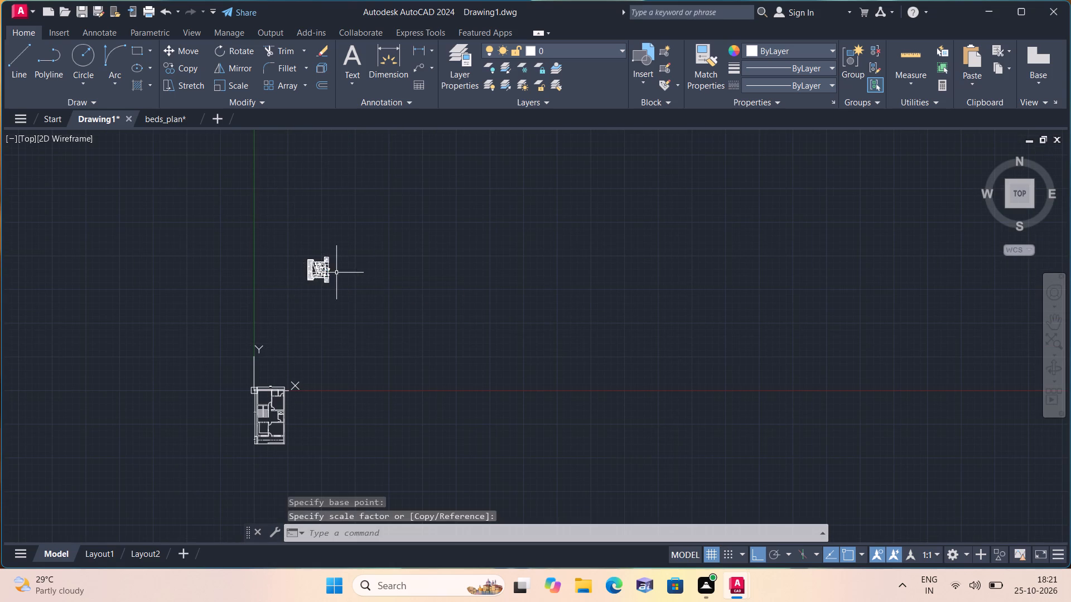
Move the whole bed with its bedside tables and rug about 71' straight south, closer to the floor plan.
scroll(300, 281, up, 2)
click(279, 207)
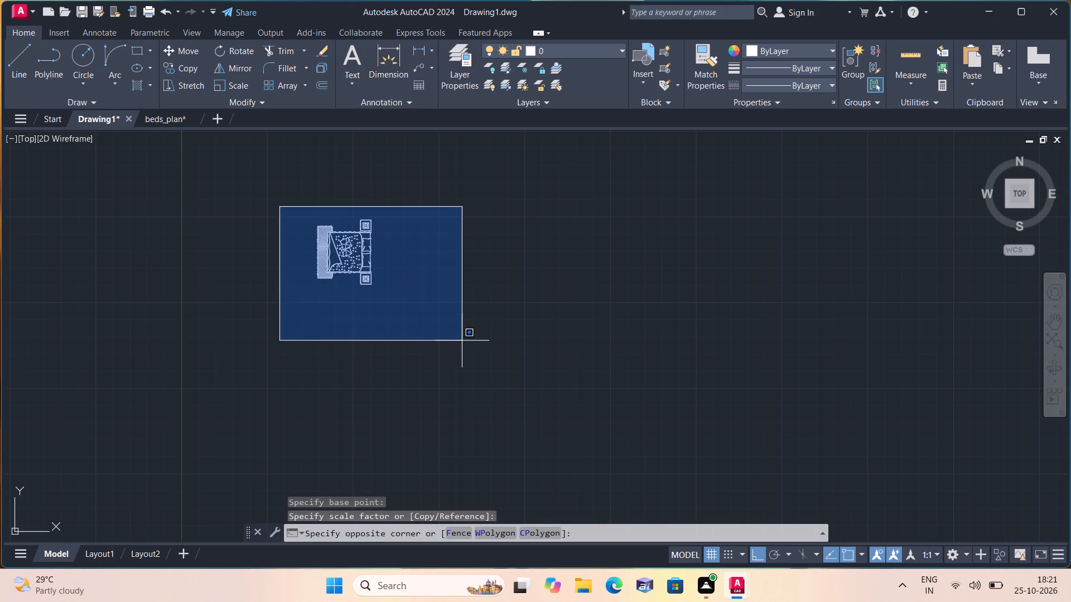
click(462, 341)
click(179, 51)
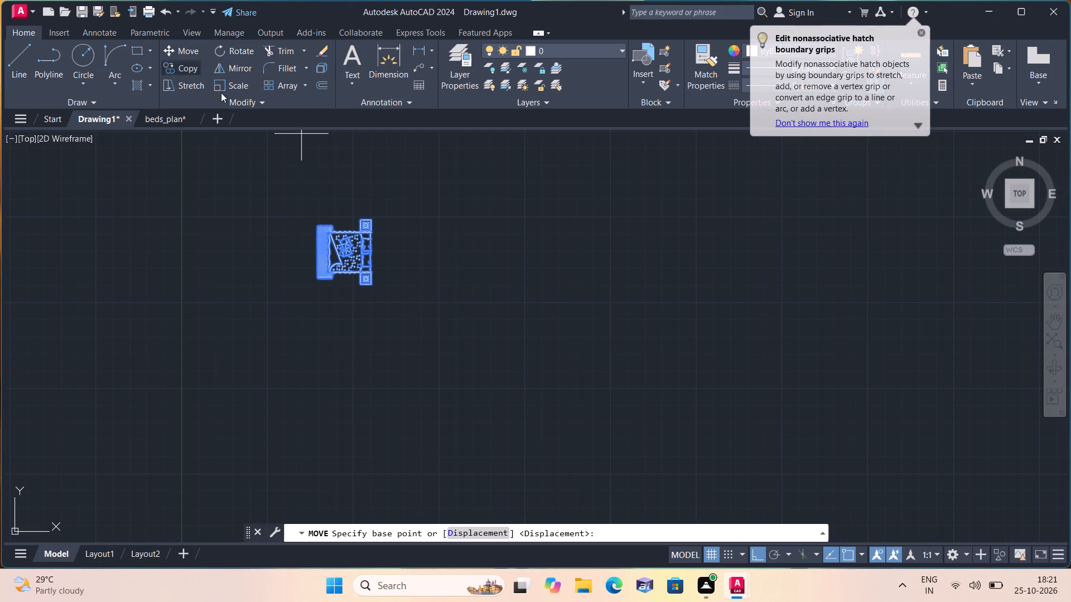
click(332, 251)
scroll(336, 282, down, 1)
scroll(351, 348, down, 1)
middle_drag(350, 346, 414, 234)
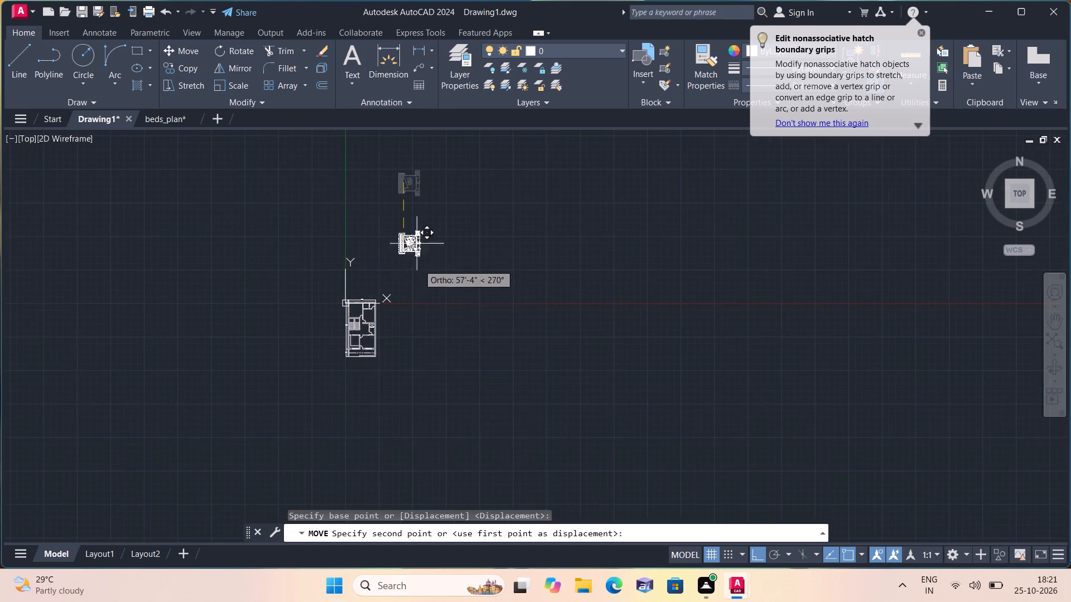
scroll(445, 333, up, 2)
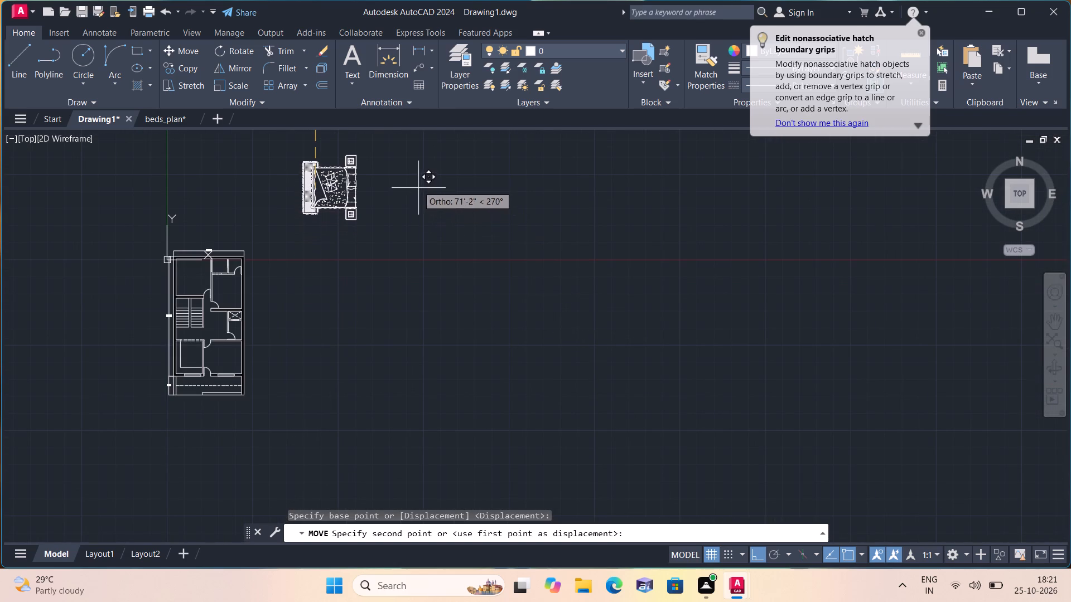
click(412, 178)
Mirror the bed set across a vertical line just west of its rug, keeping the original.
middle_drag(392, 203, 506, 292)
scroll(496, 324, up, 1)
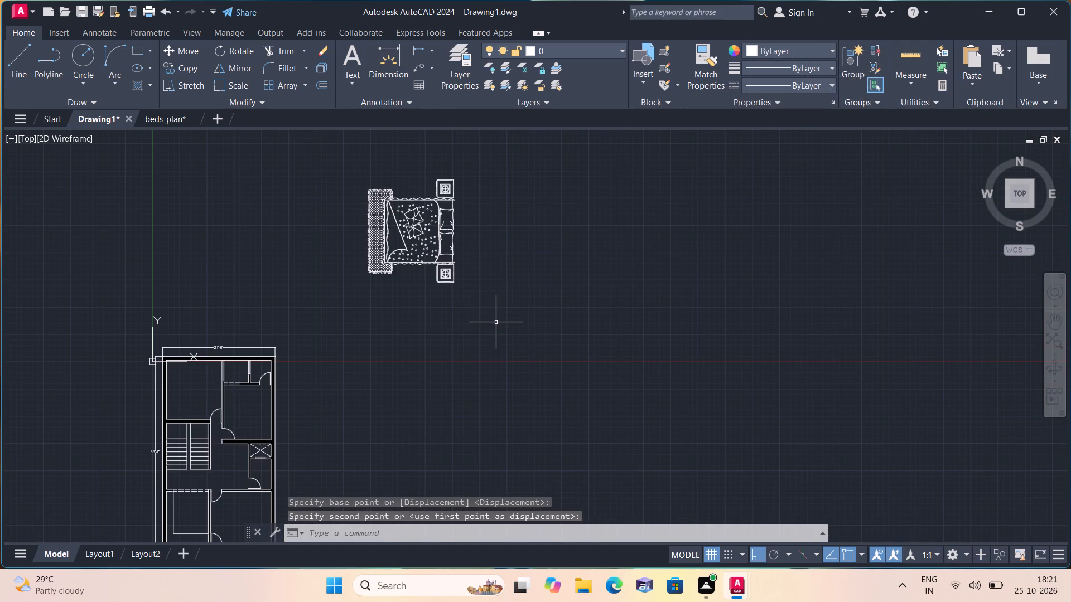
drag(485, 298, 480, 290)
click(336, 157)
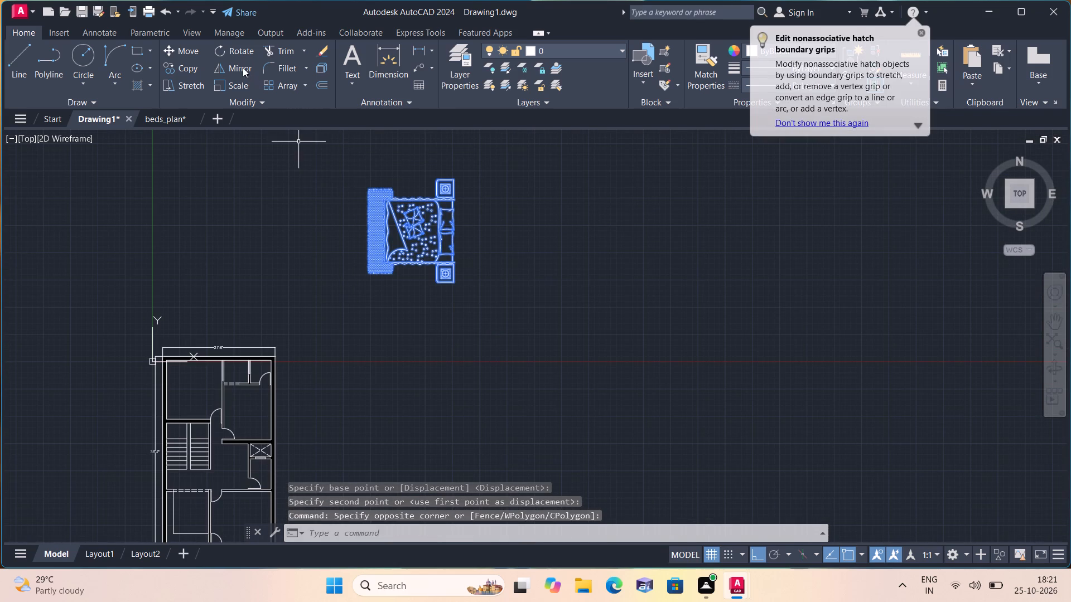
click(242, 66)
click(334, 245)
click(334, 173)
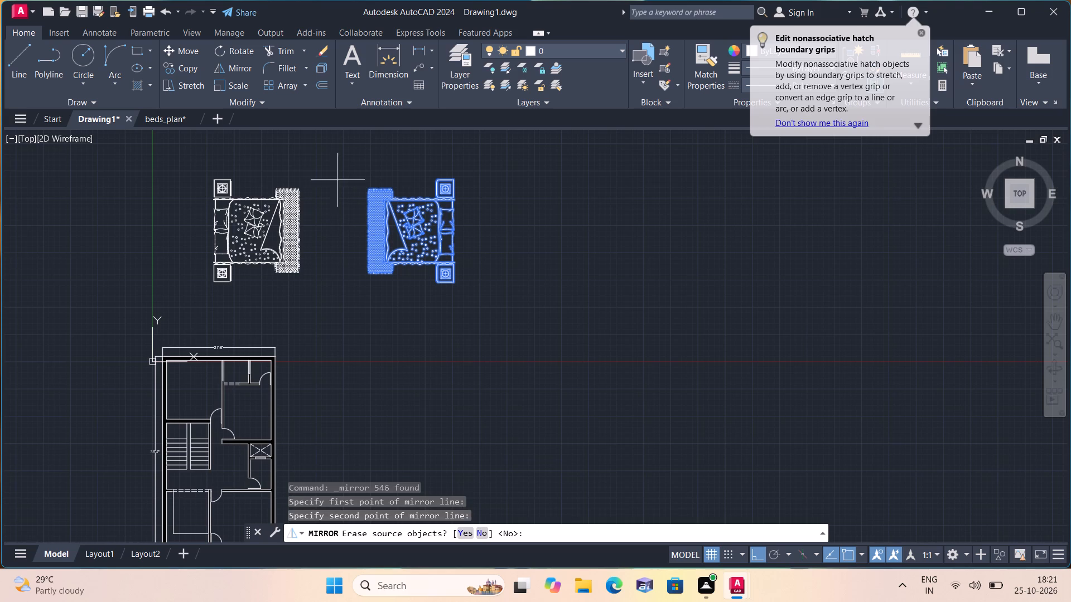
click(485, 530)
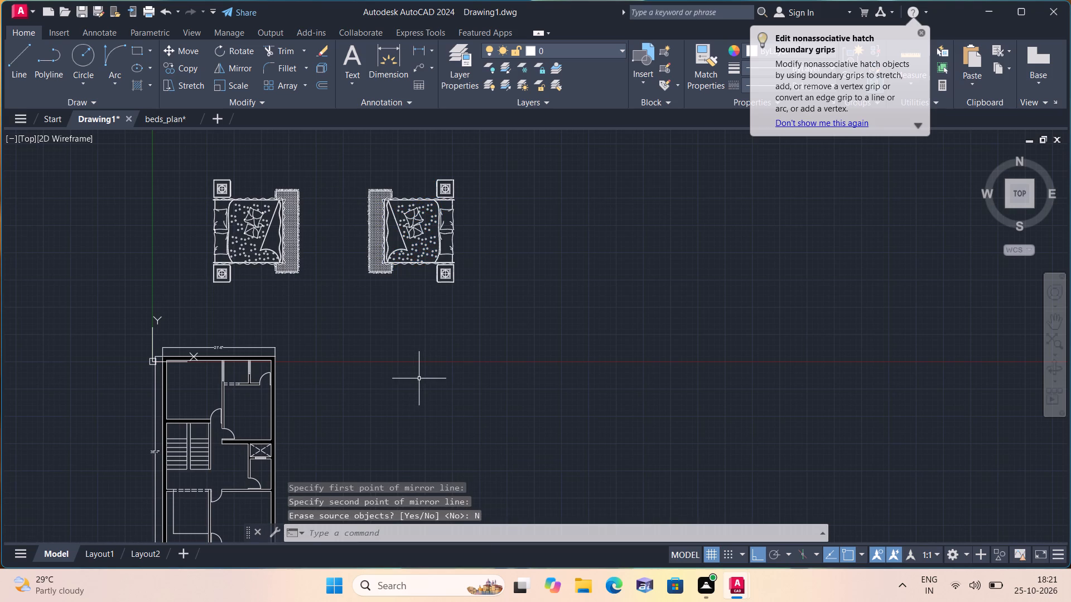
Switch to the beds_plan drawing and copy the toilet seat symbol east of the bed rows to the clipboard.
scroll(402, 346, down, 1)
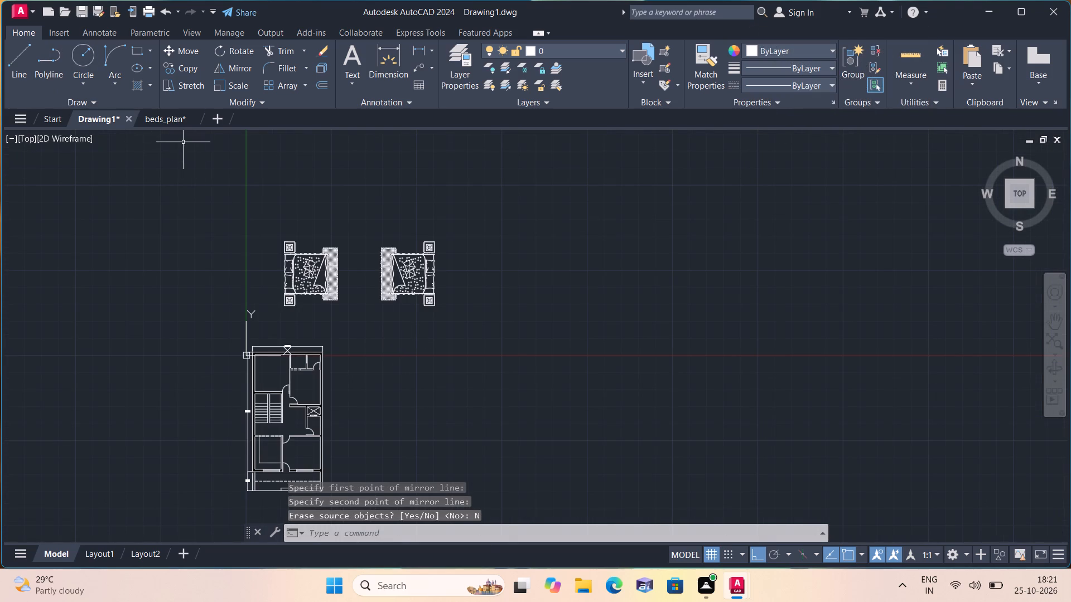
click(165, 121)
scroll(643, 305, down, 4)
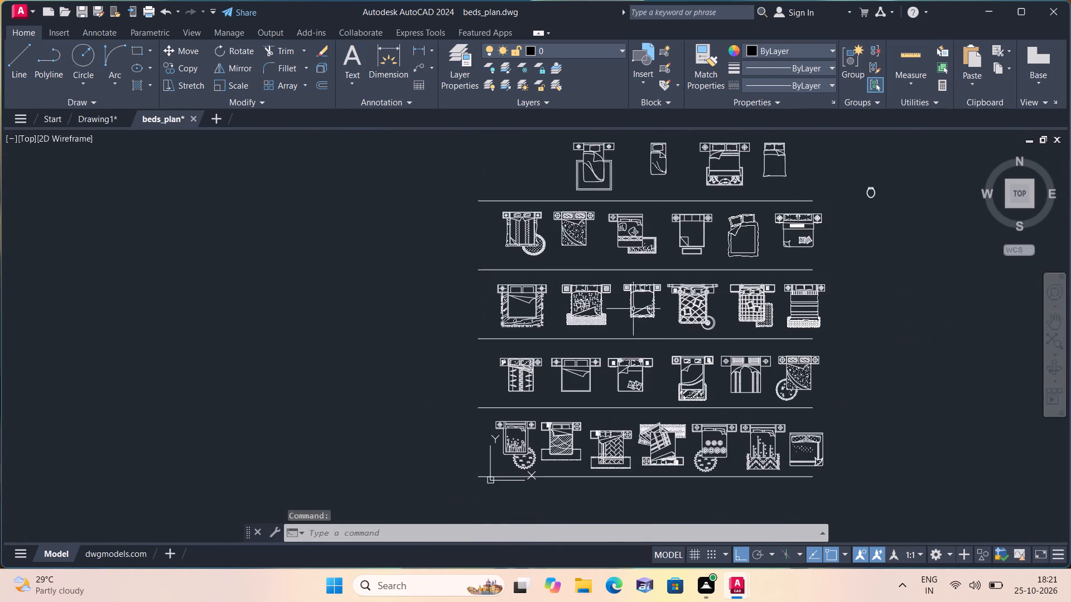
middle_drag(771, 254, 527, 385)
scroll(764, 255, down, 1)
scroll(590, 365, up, 3)
drag(679, 336, 673, 326)
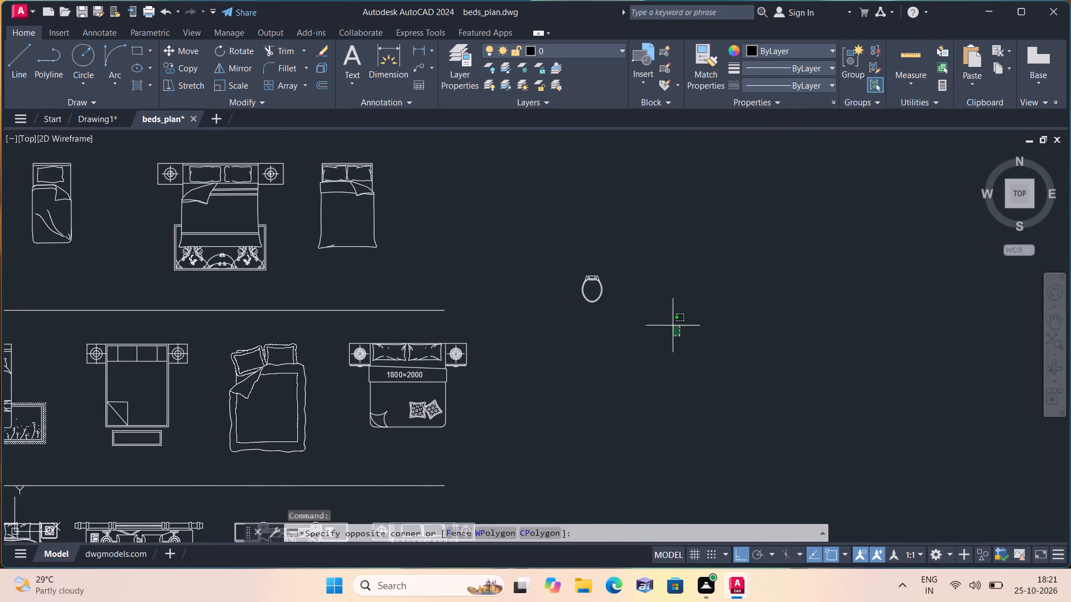
click(512, 204)
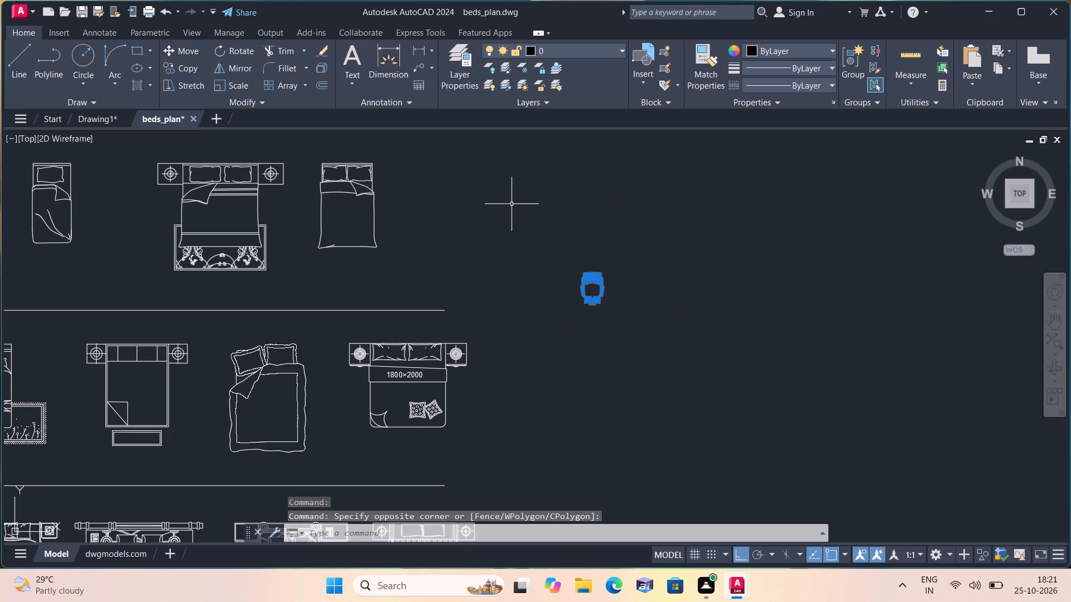
key(ctrl+c)
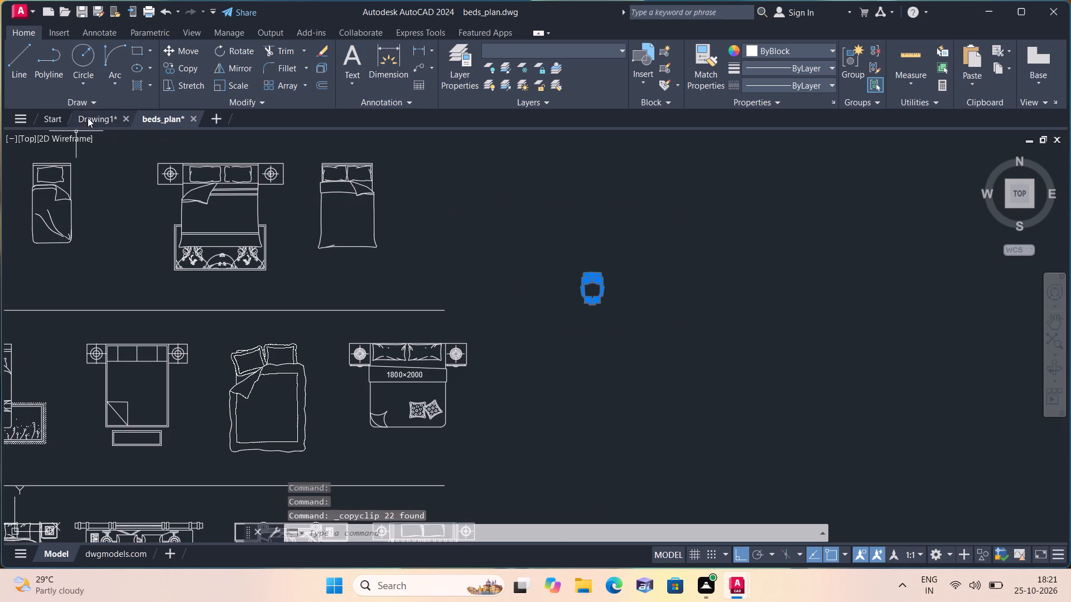
Switch to Drawing1 and paste the toilet in the empty space east of the two beds.
click(88, 117)
key(ctrl+v)
click(565, 389)
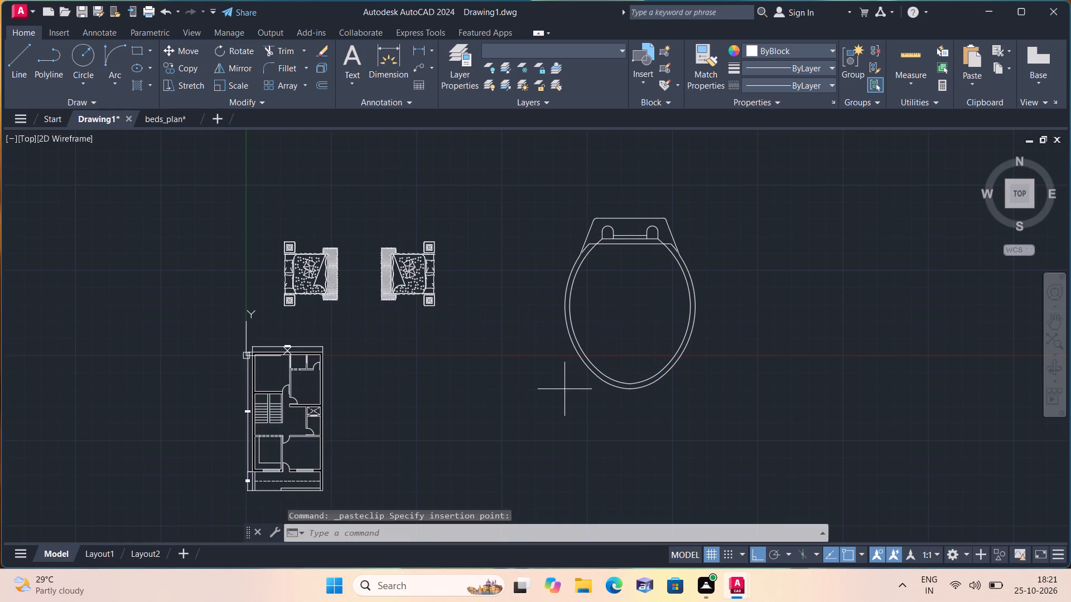
Copy the pasted toilet about 61' straight north of the original.
scroll(541, 392, down, 1)
middle_drag(537, 393, 483, 430)
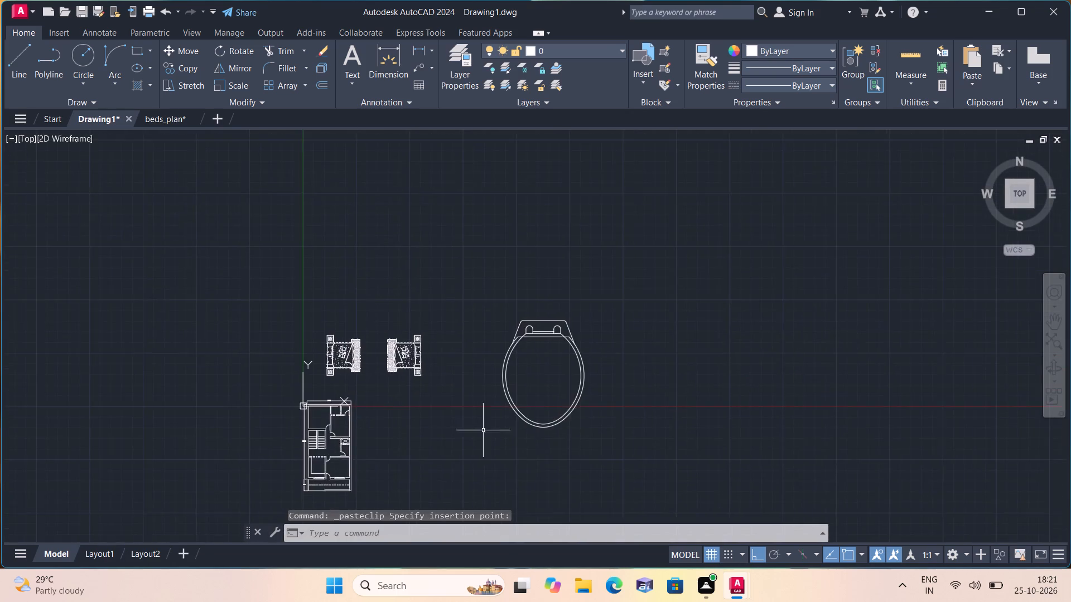
scroll(605, 427, up, 1)
drag(638, 412, 616, 380)
click(411, 216)
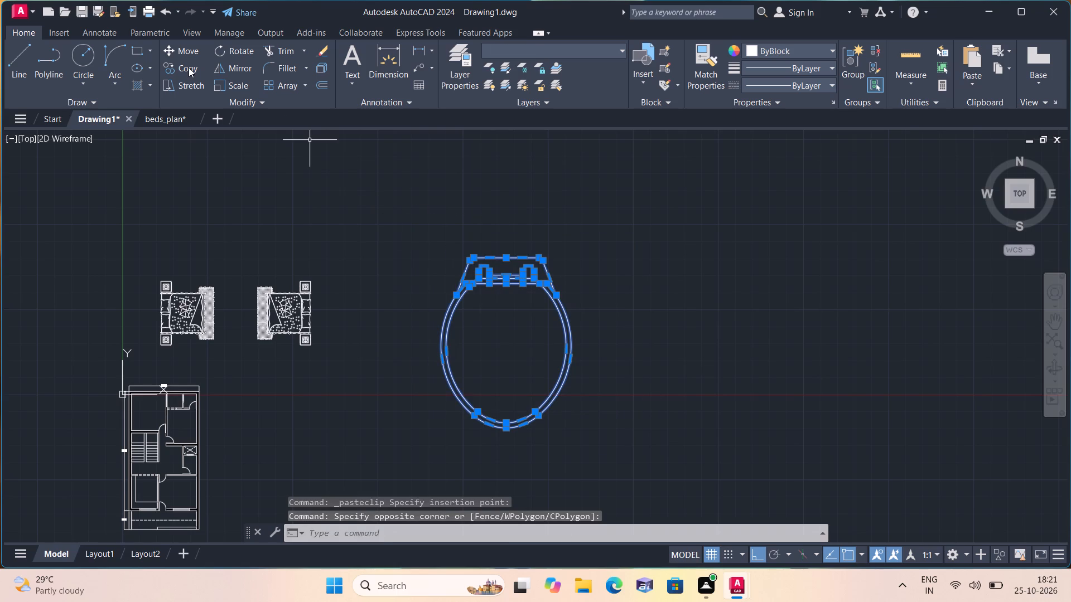
click(188, 67)
drag(529, 370, 530, 364)
middle_drag(427, 218, 514, 387)
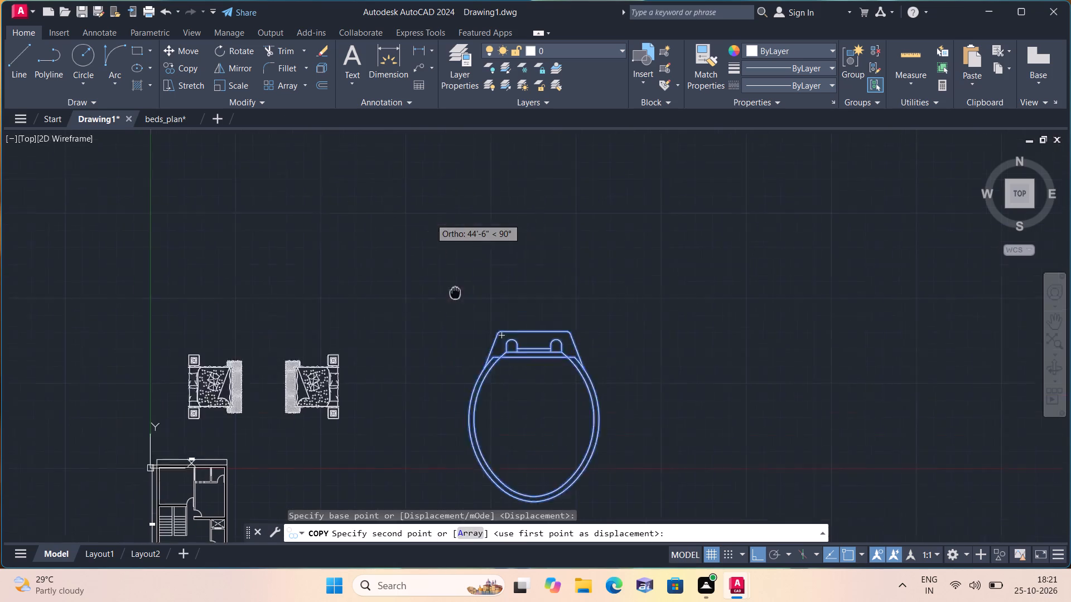
middle_drag(514, 387, 519, 396)
click(524, 350)
key(Escape)
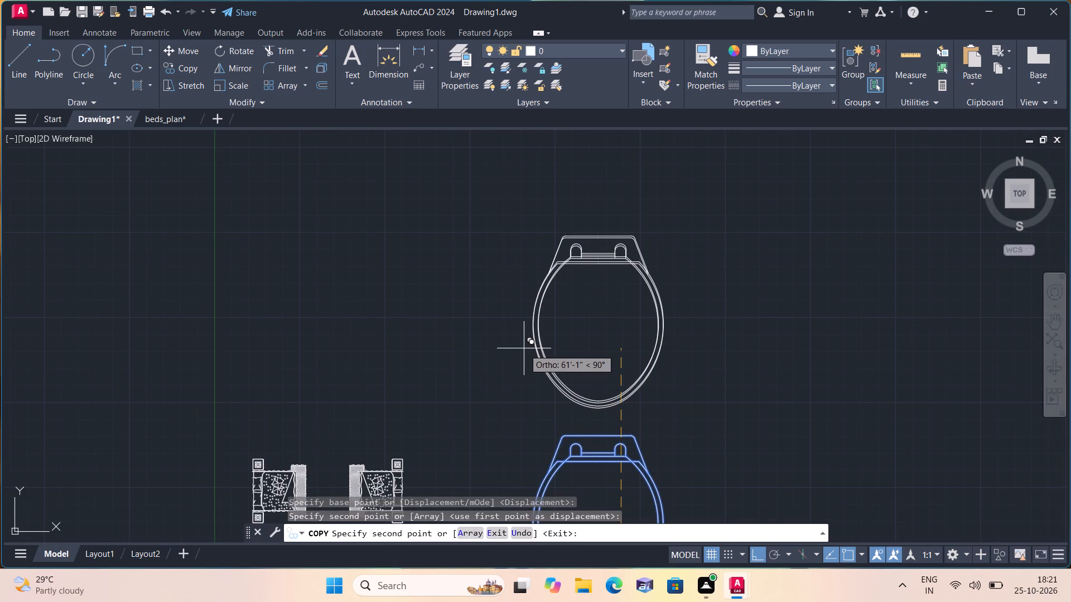
Rotate the northern toilet copy by 90° so its hinge end faces west.
drag(749, 387, 734, 376)
click(495, 208)
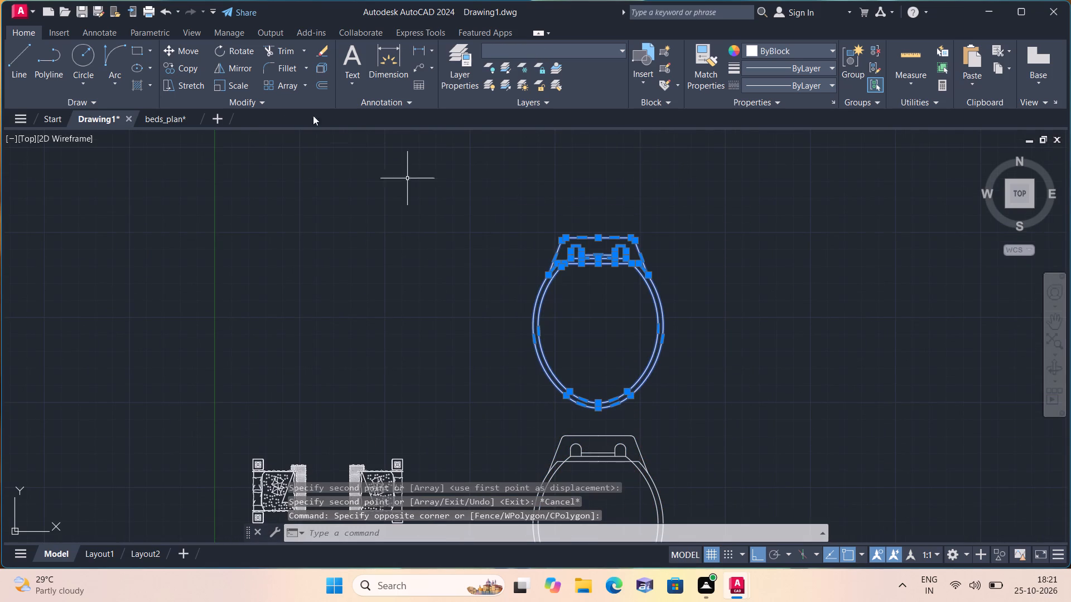
click(237, 46)
drag(581, 330, 583, 318)
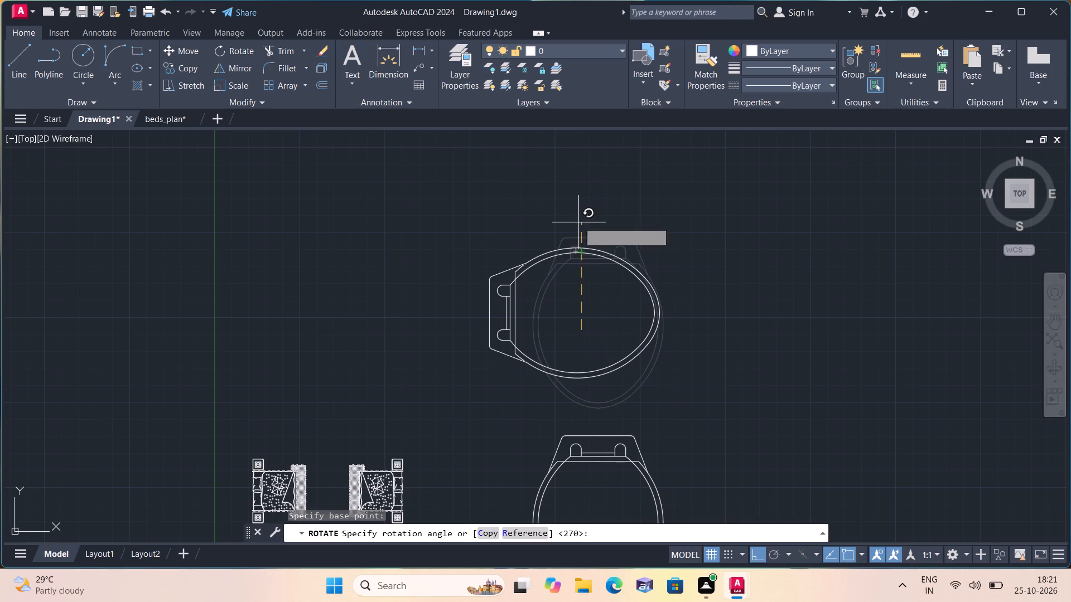
click(577, 216)
Open cooktop_2.dwg and copy the square four-burner cooktop in the second row to the clipboard.
scroll(562, 246, down, 2)
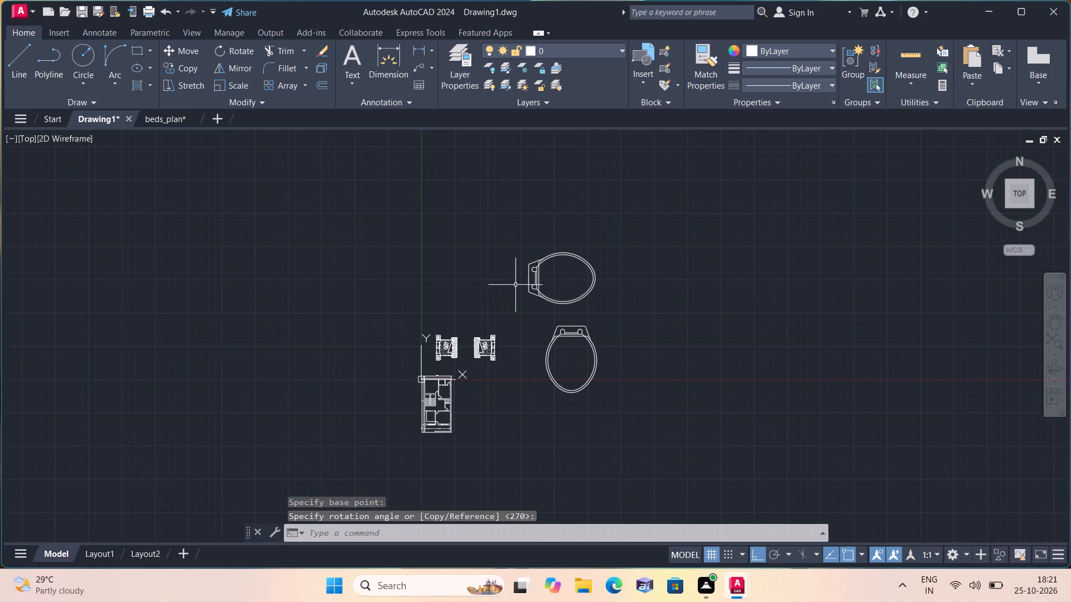
click(28, 10)
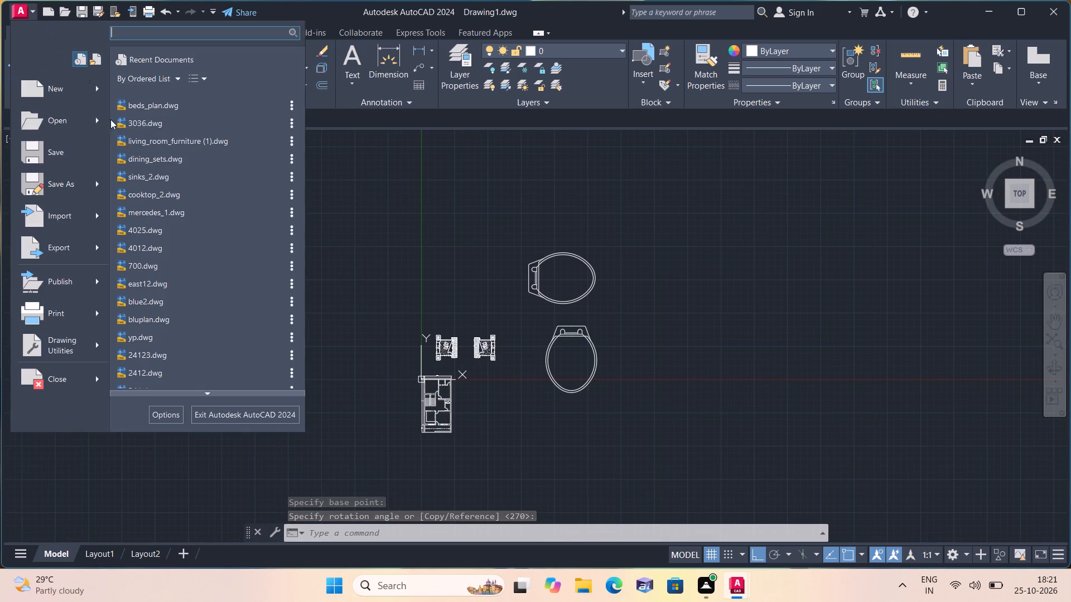
click(145, 193)
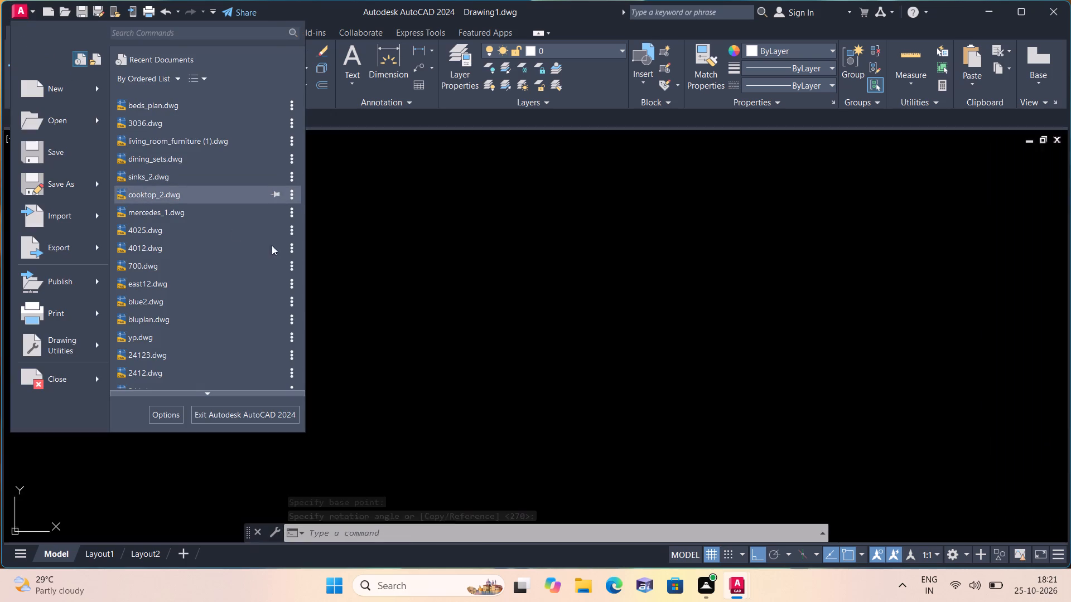
scroll(322, 239, down, 1)
middle_drag(321, 242, 461, 411)
scroll(461, 411, down, 1)
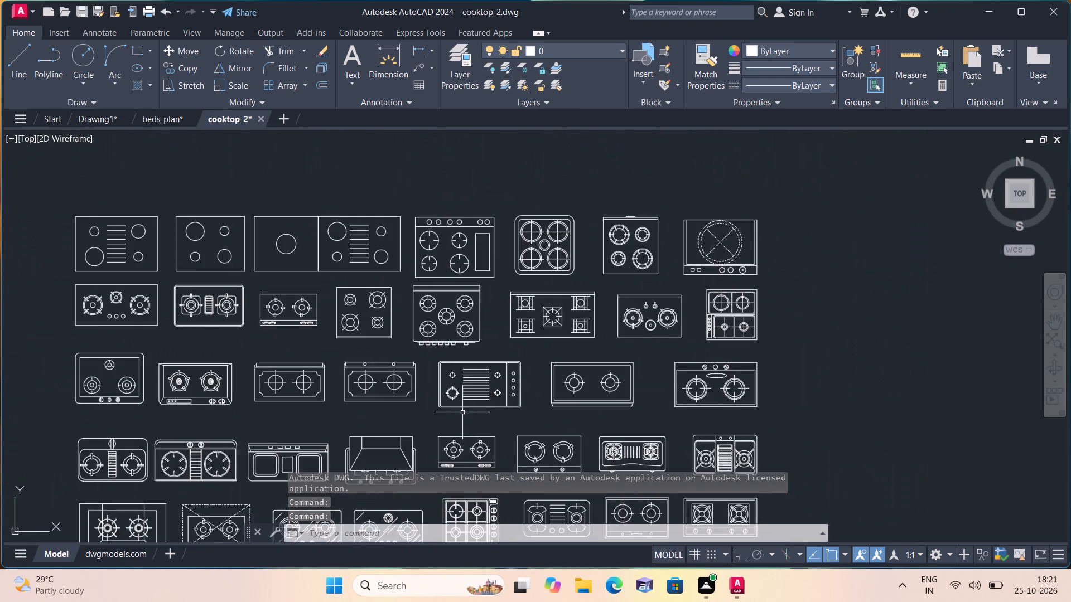
scroll(329, 287, up, 3)
click(327, 280)
middle_drag(454, 328, 405, 240)
click(554, 420)
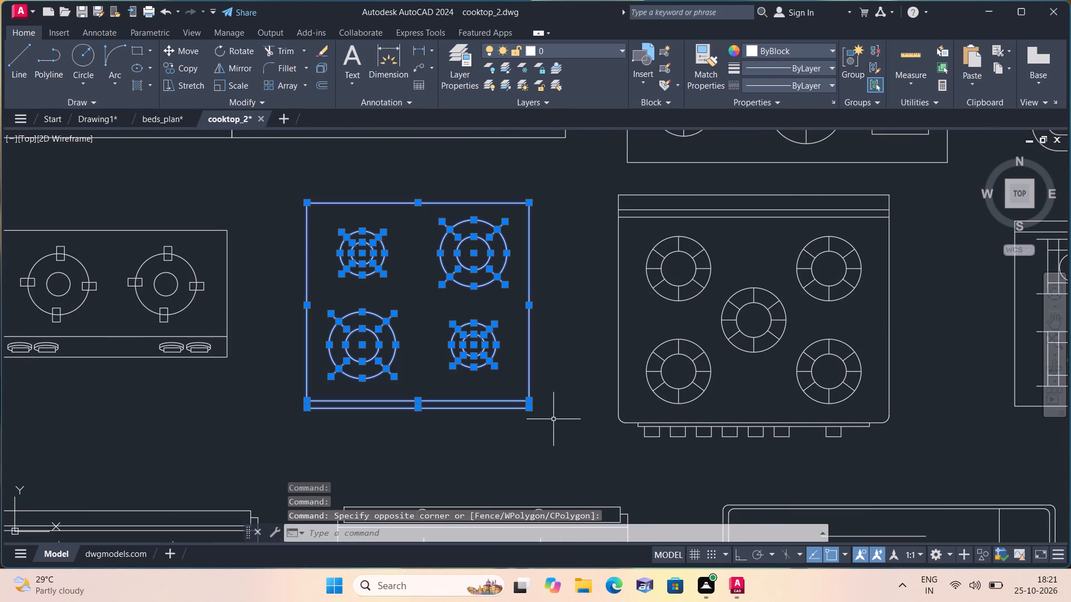
key(ctrl+c)
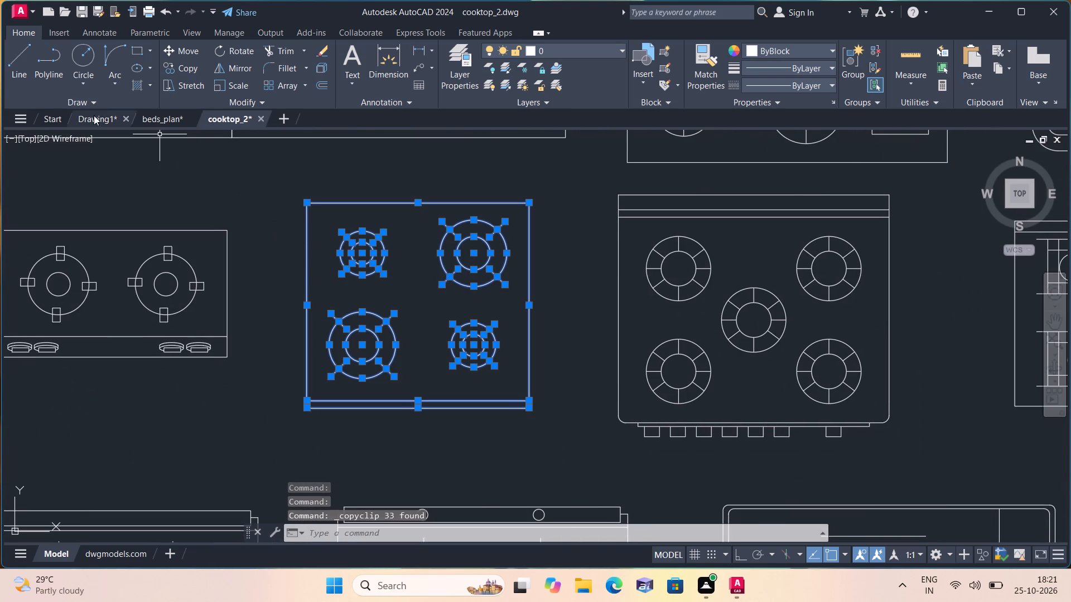
Switch to Drawing1 and paste the cooktop in the empty space northwest of the beds.
click(94, 114)
key(ctrl+v)
click(355, 268)
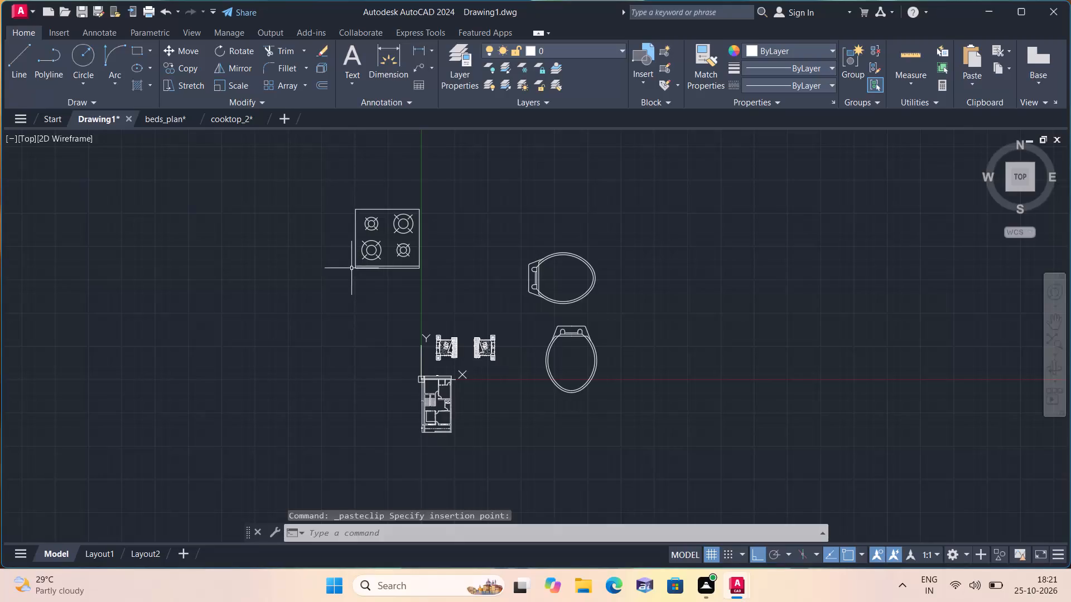
Rotate the whole pasted cooktop by 180° so its front strip faces north.
scroll(448, 293, up, 2)
drag(446, 279, 427, 262)
scroll(334, 213, down, 1)
middle_drag(334, 213, 389, 283)
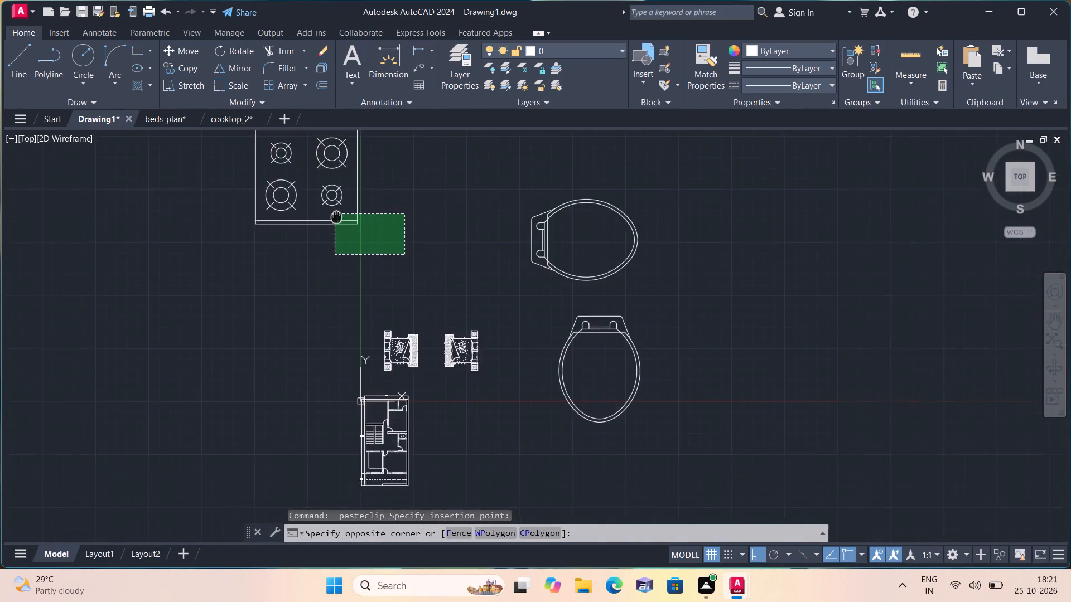
middle_drag(389, 283, 422, 327)
click(319, 220)
click(238, 48)
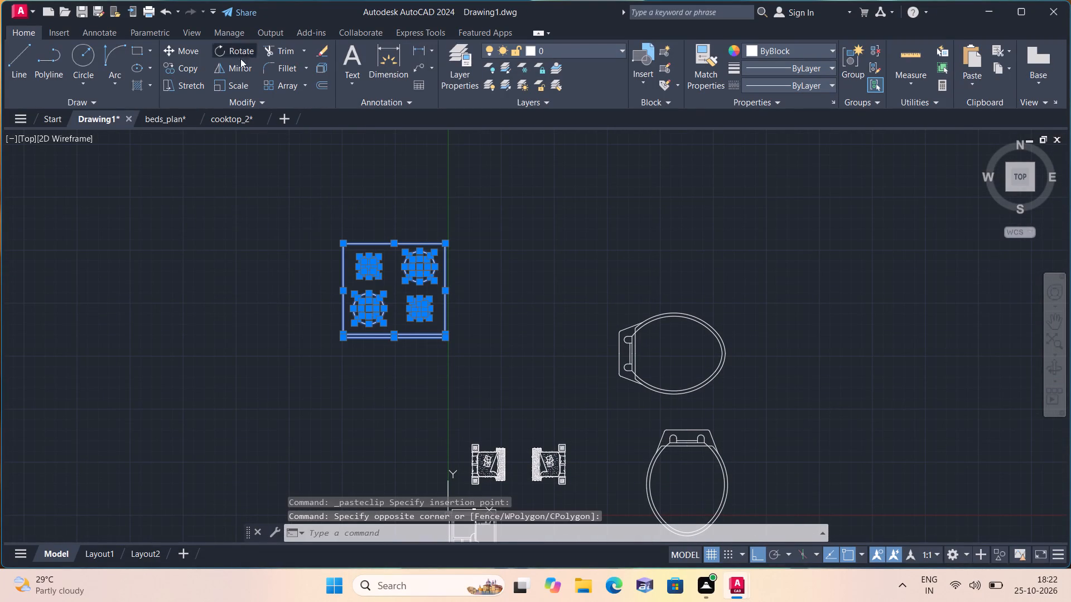
drag(391, 287, 394, 275)
click(213, 291)
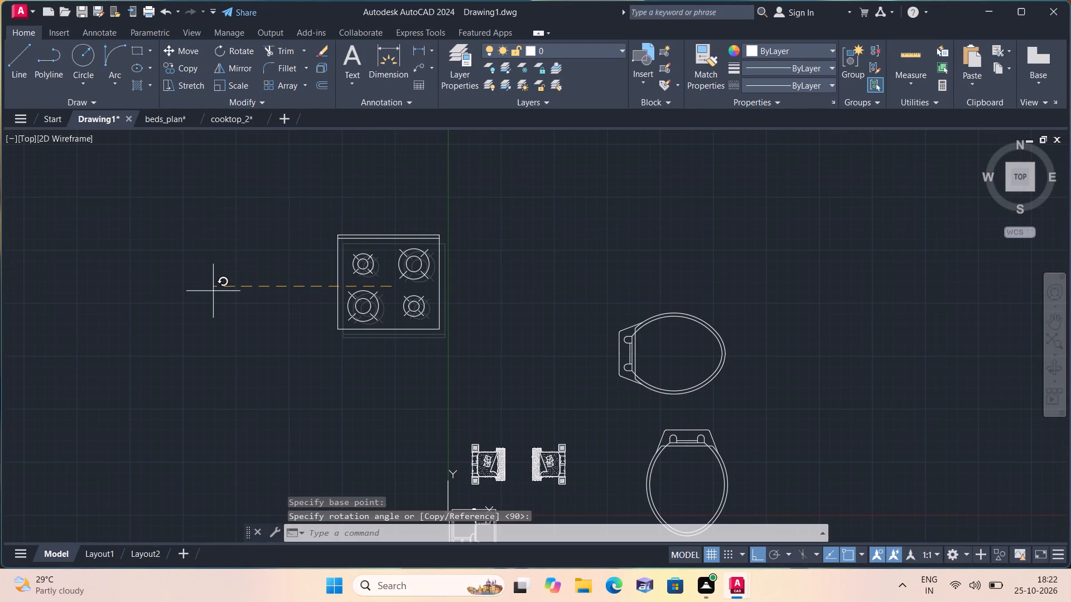
Open sinks_2.dwg and copy the compact single-bowl sink with drainboard at the east end of the second row.
click(21, 14)
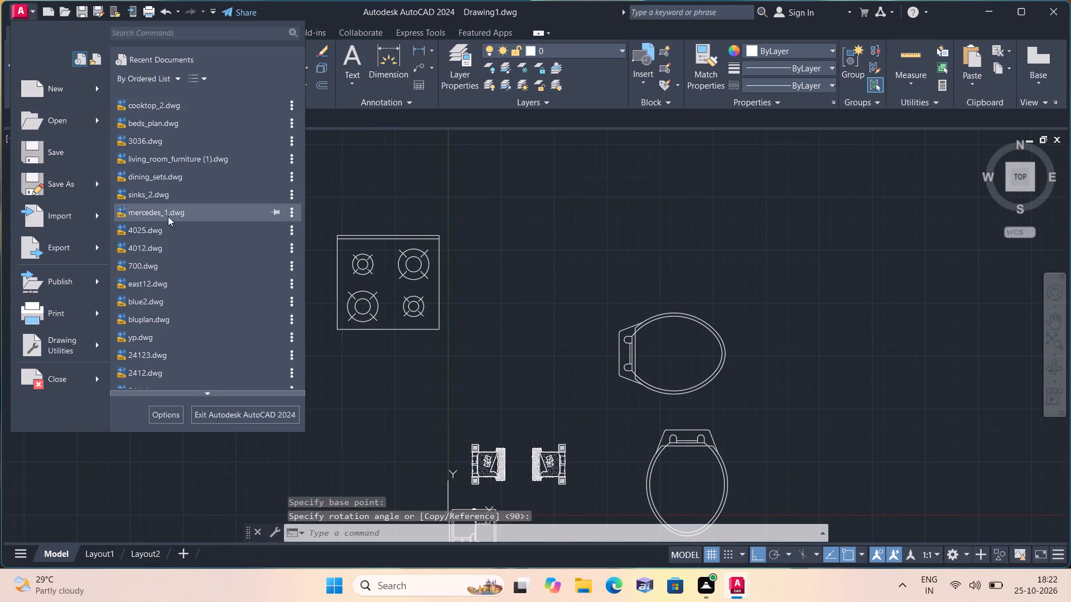
click(148, 193)
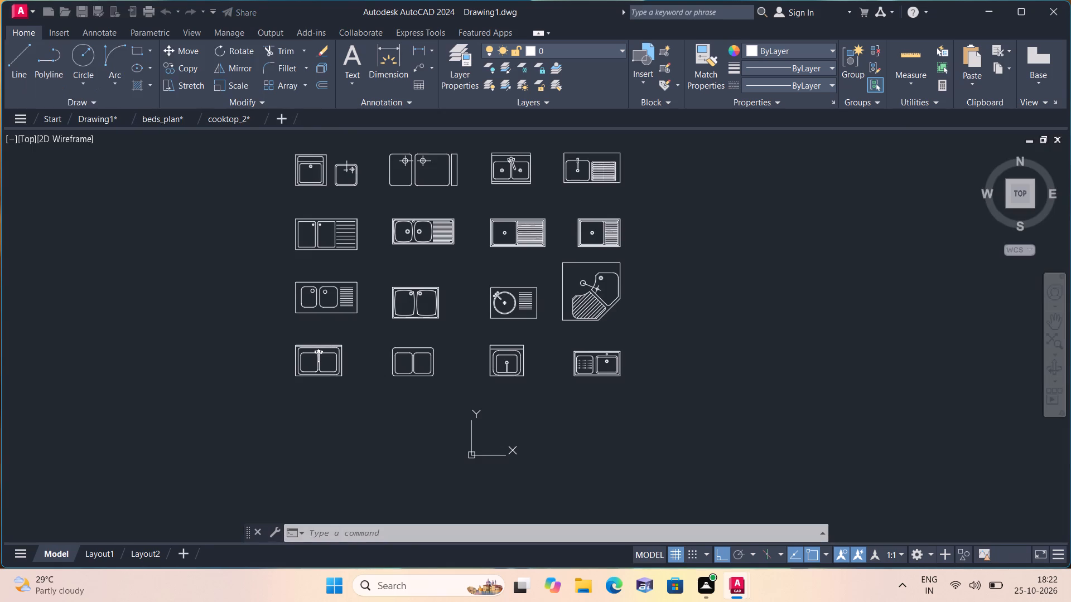
click(582, 227)
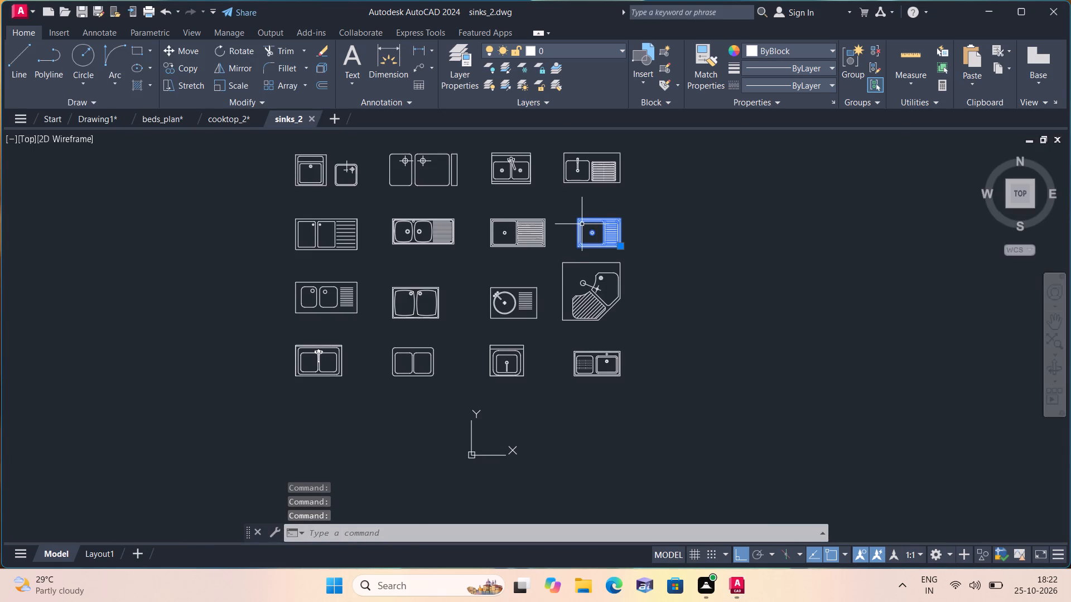
key(ctrl+c)
Switch to Drawing1 and paste the sink in the empty space north of the toilets.
click(90, 115)
key(ctrl+v)
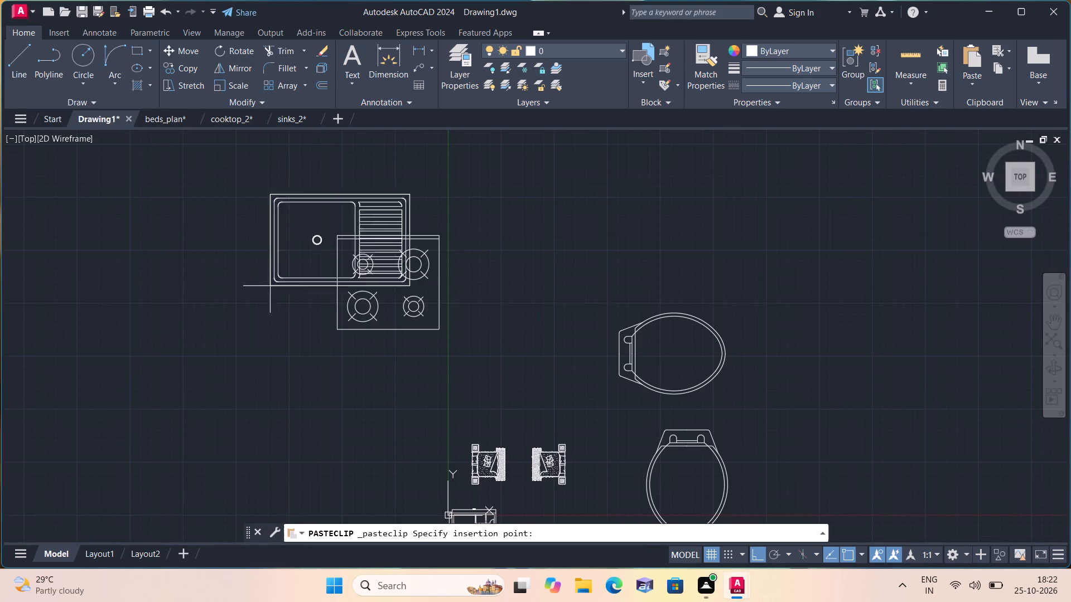
click(556, 258)
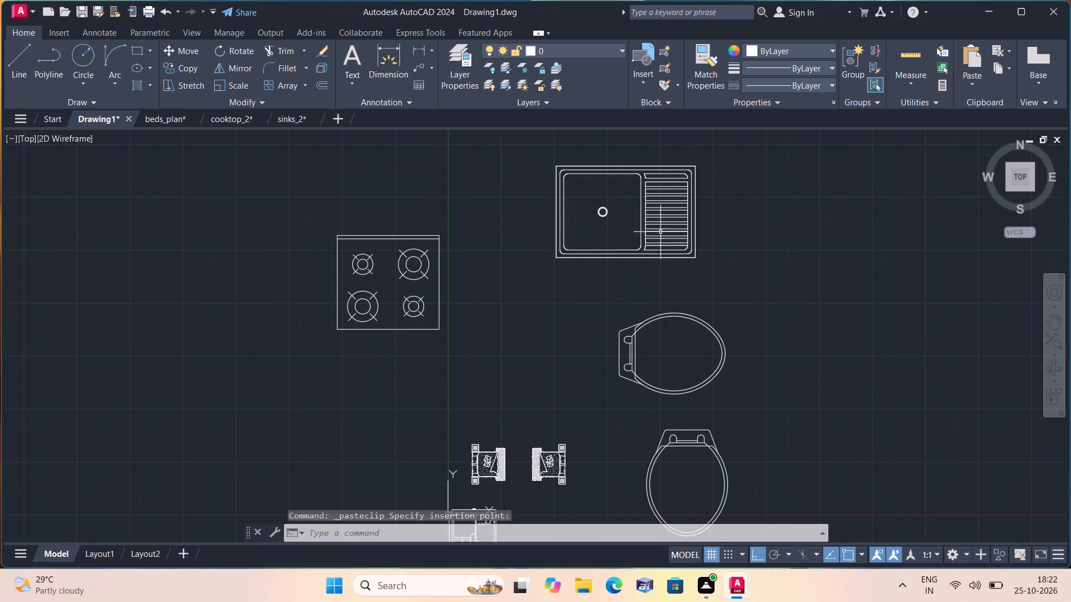
Rotate the pasted sink by 270° so its drainboard faces south.
click(662, 227)
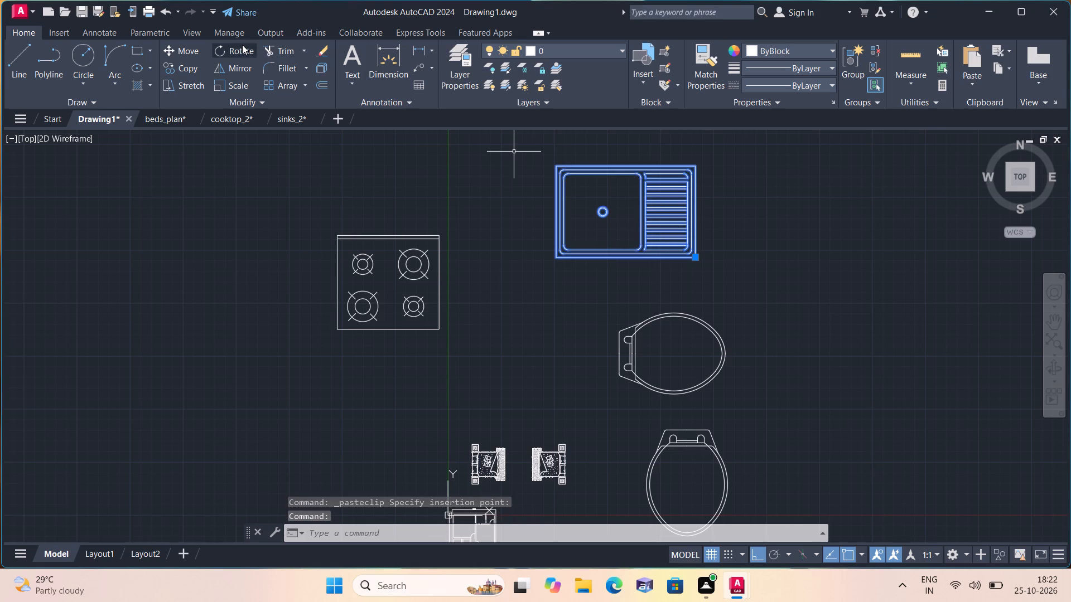
click(238, 45)
drag(593, 208, 596, 215)
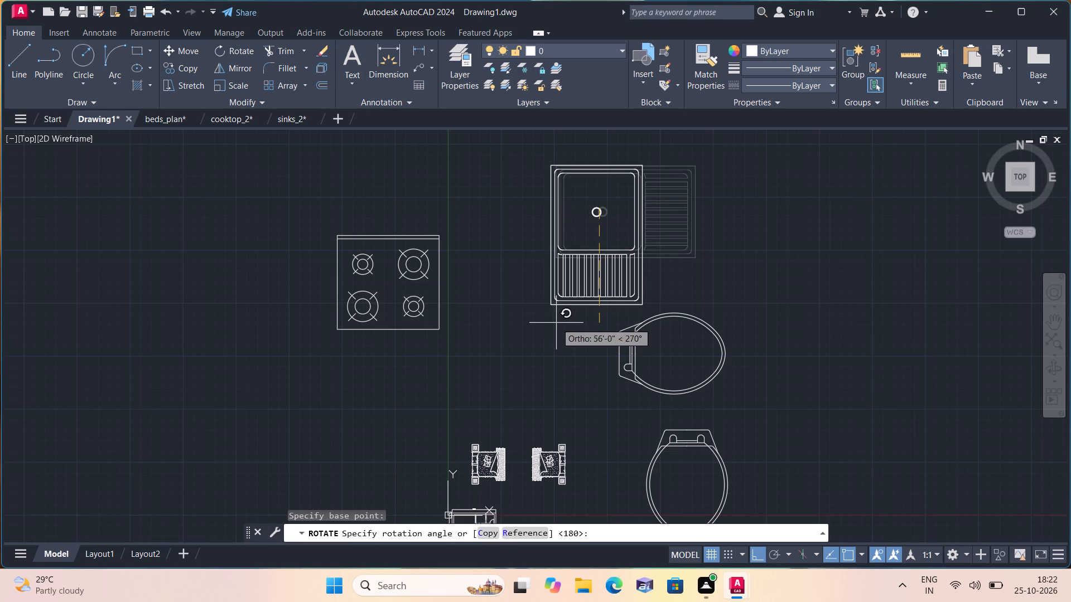
click(556, 323)
Open living_room_furniture (1).dwg and copy the central sofa set with side tables, two armchairs, square table and chaise.
scroll(445, 372, down, 1)
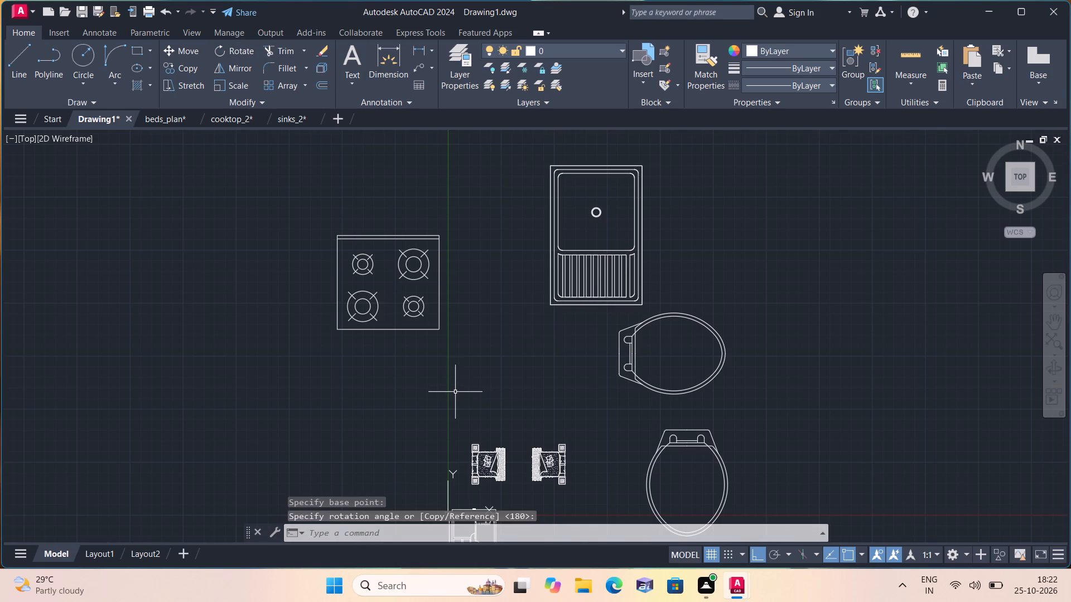
click(15, 12)
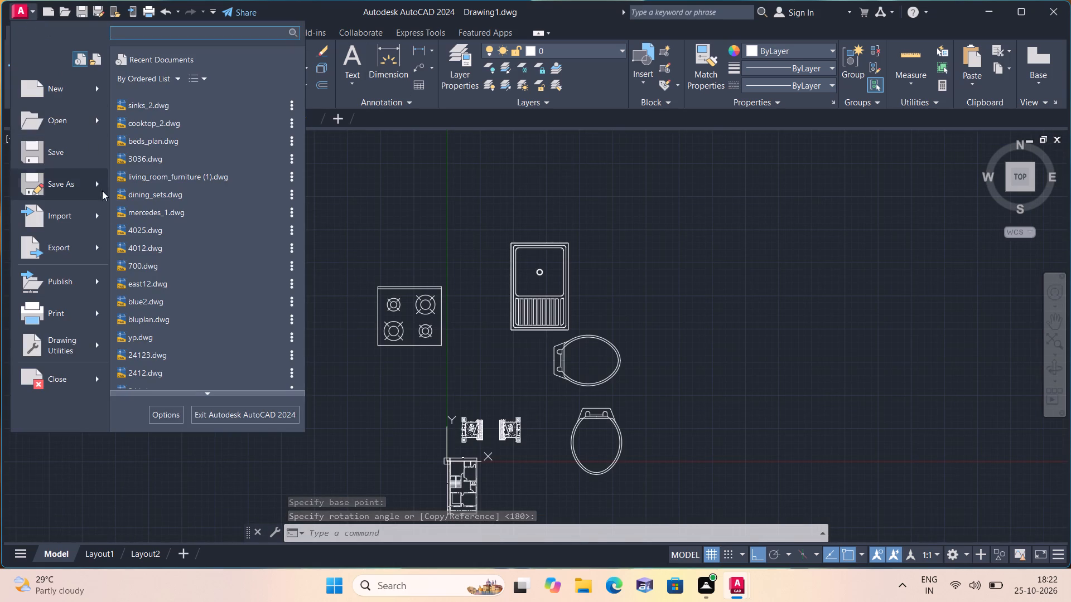
click(189, 178)
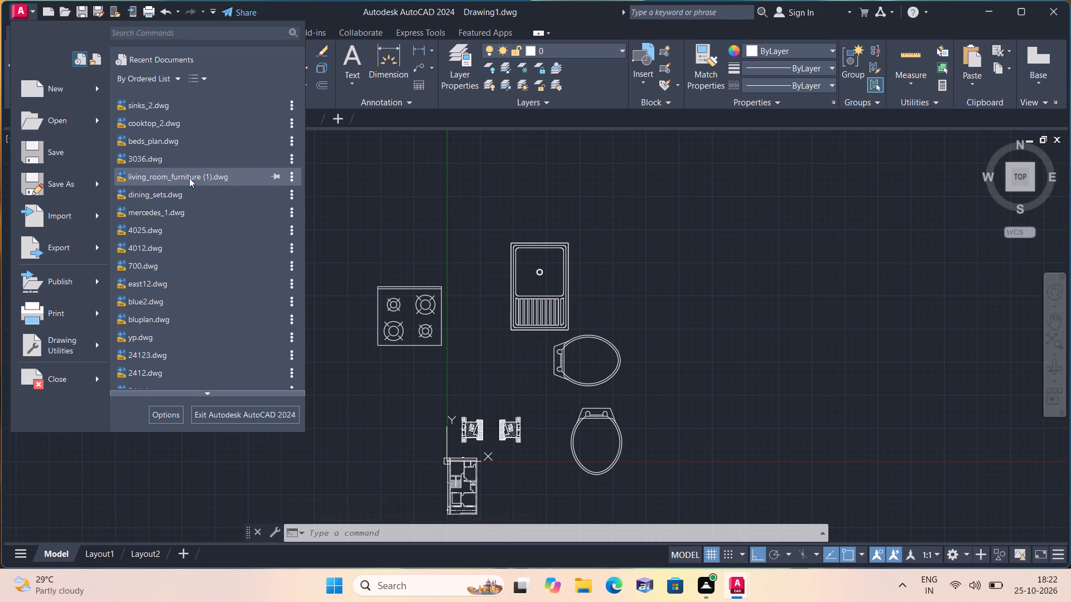
scroll(407, 317, down, 1)
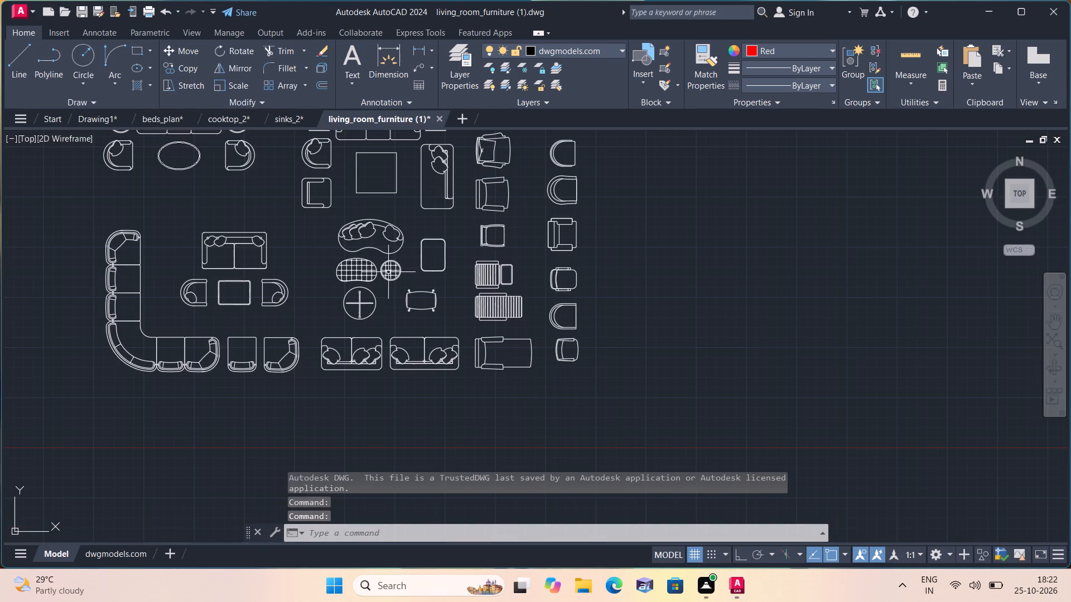
middle_drag(382, 253, 475, 387)
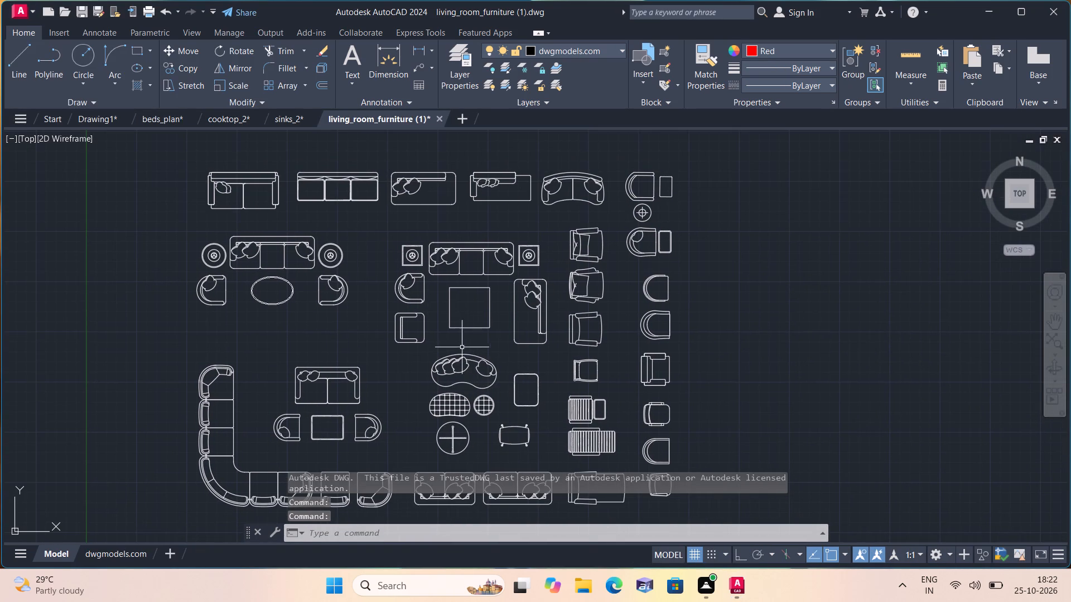
scroll(521, 317, up, 1)
drag(563, 368, 563, 362)
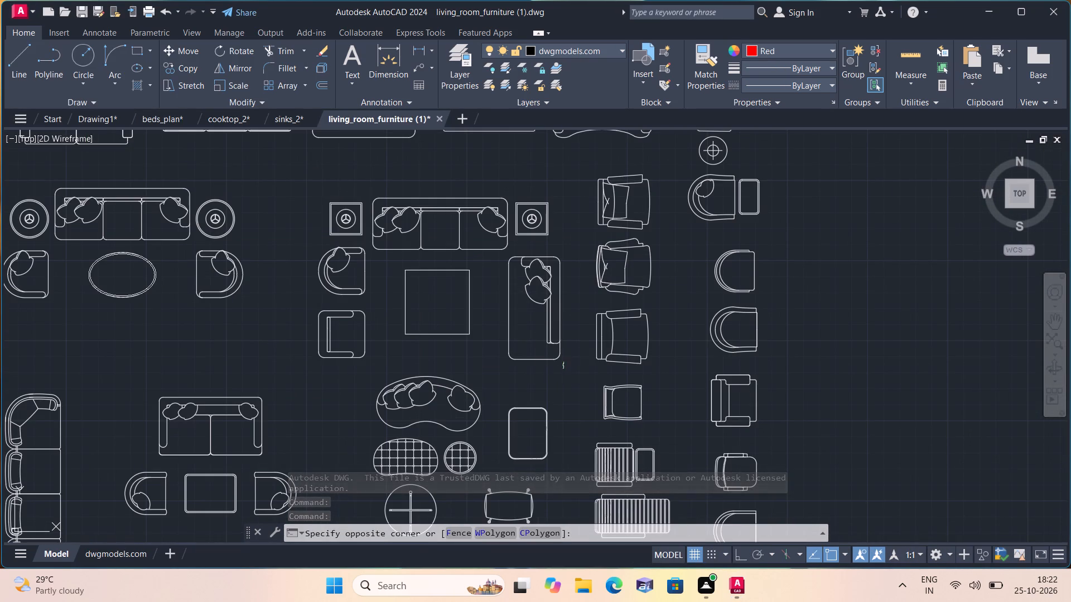
click(302, 174)
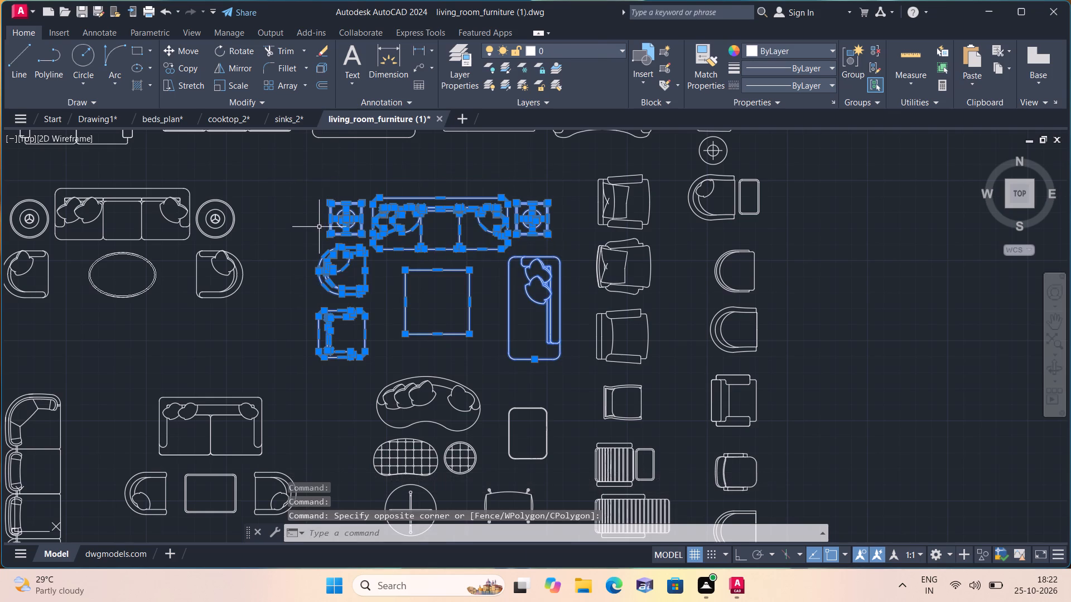
key(ctrl+c)
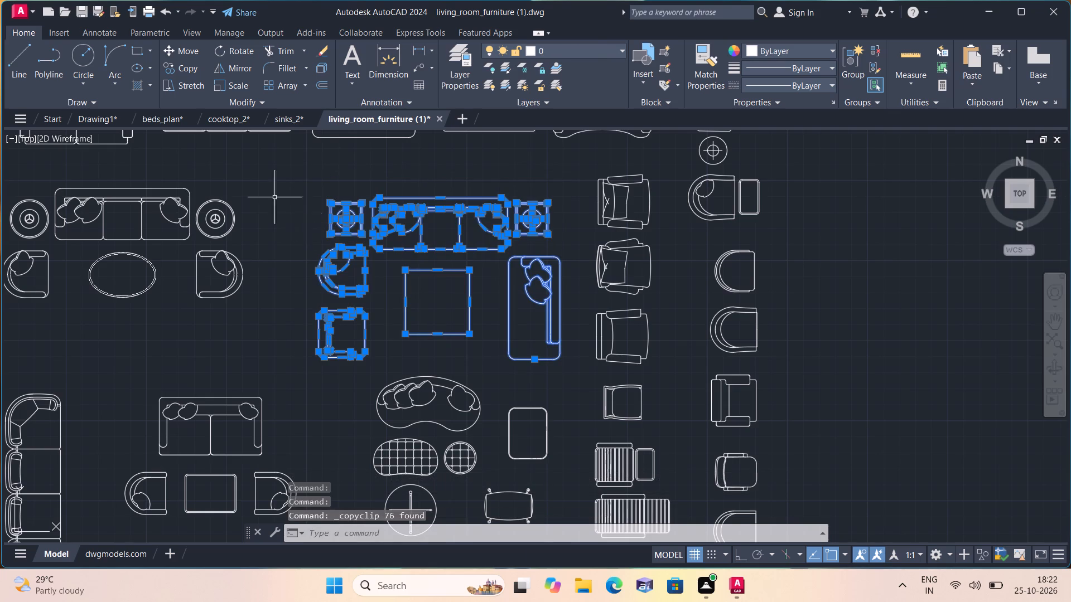
Switch to Drawing1 and paste the living room set in the empty space far east of the toilets.
click(90, 118)
key(ctrl+v)
scroll(302, 282, down, 3)
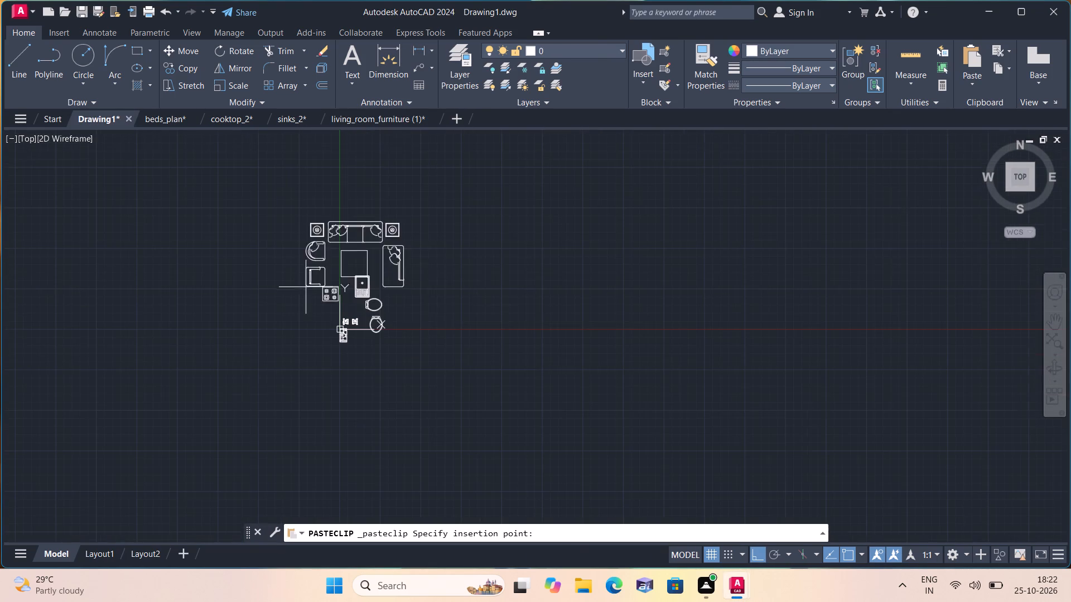
click(558, 351)
scroll(499, 279, up, 1)
Rotate the whole living room set by 270° so the three-seat sofa stands on its east side.
click(498, 263)
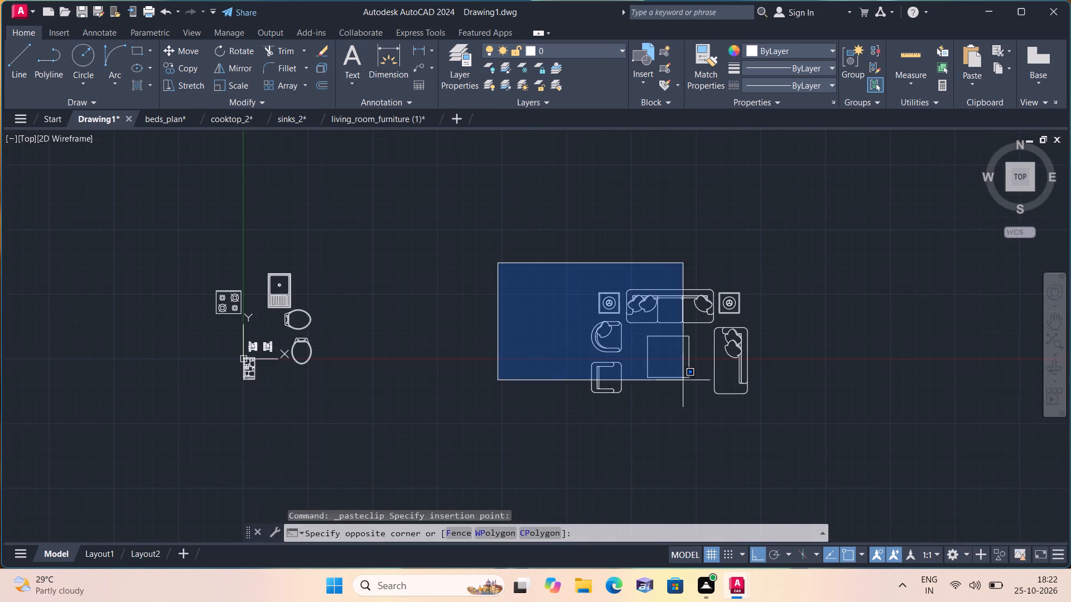
click(831, 437)
click(239, 46)
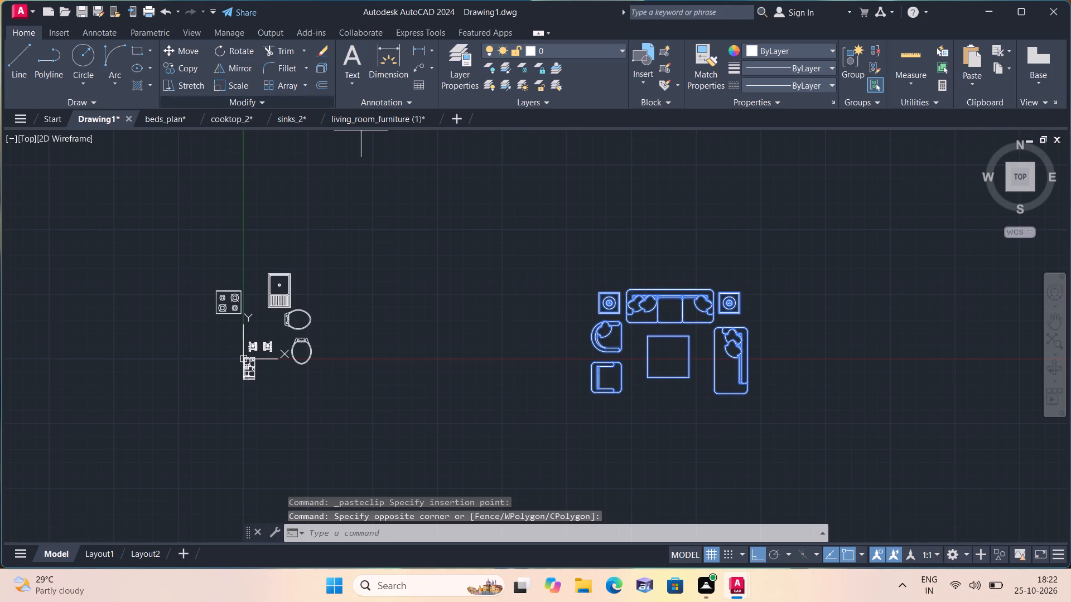
click(660, 367)
click(630, 417)
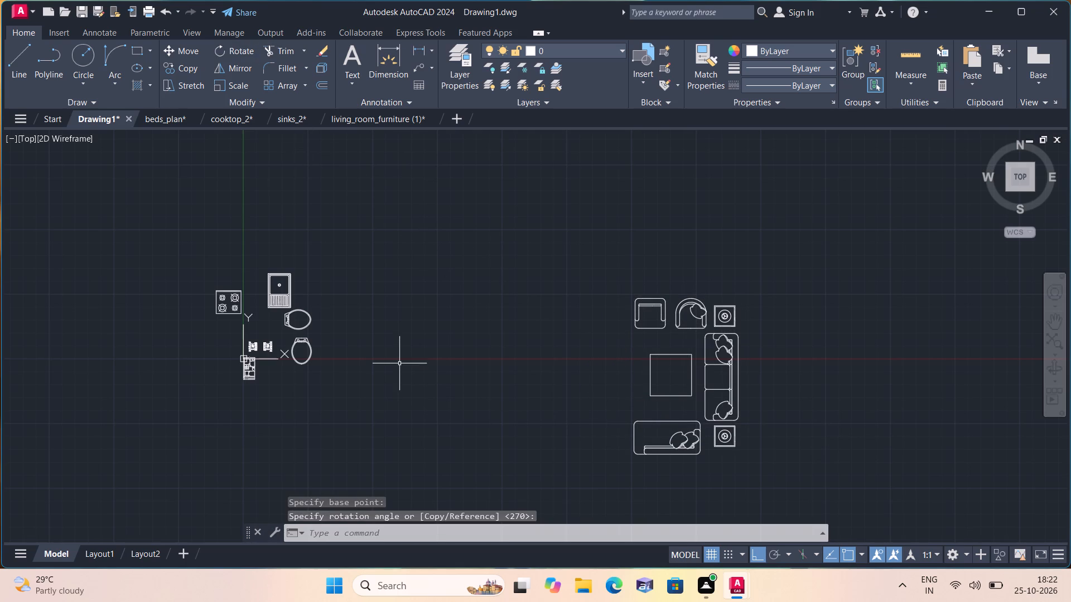
Open wardrobe_2.dwg and copy the first wardrobe at the west end of the upper row.
scroll(402, 382, down, 1)
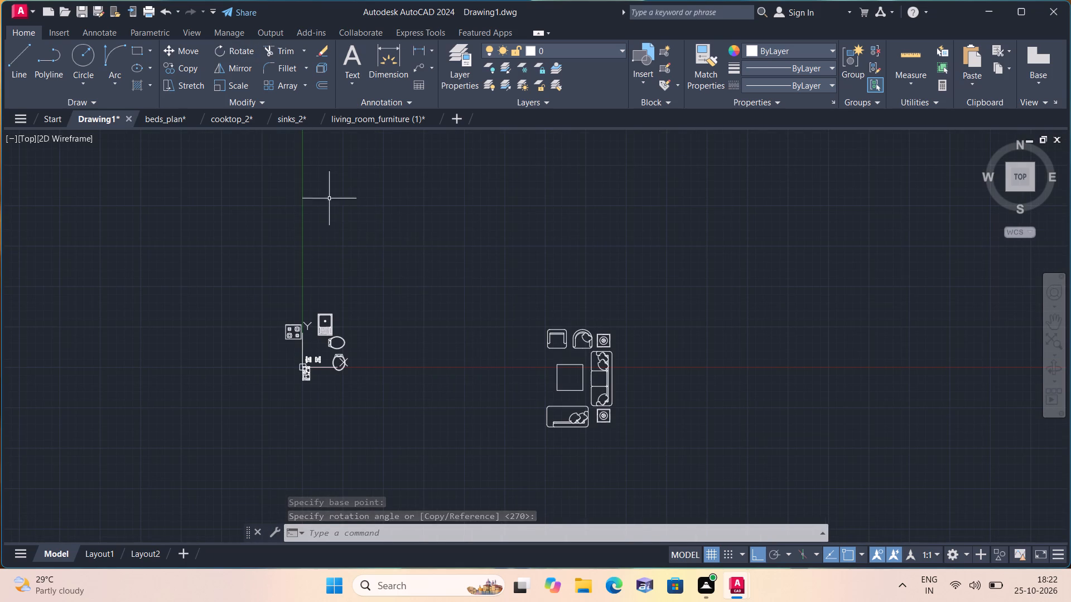
click(20, 13)
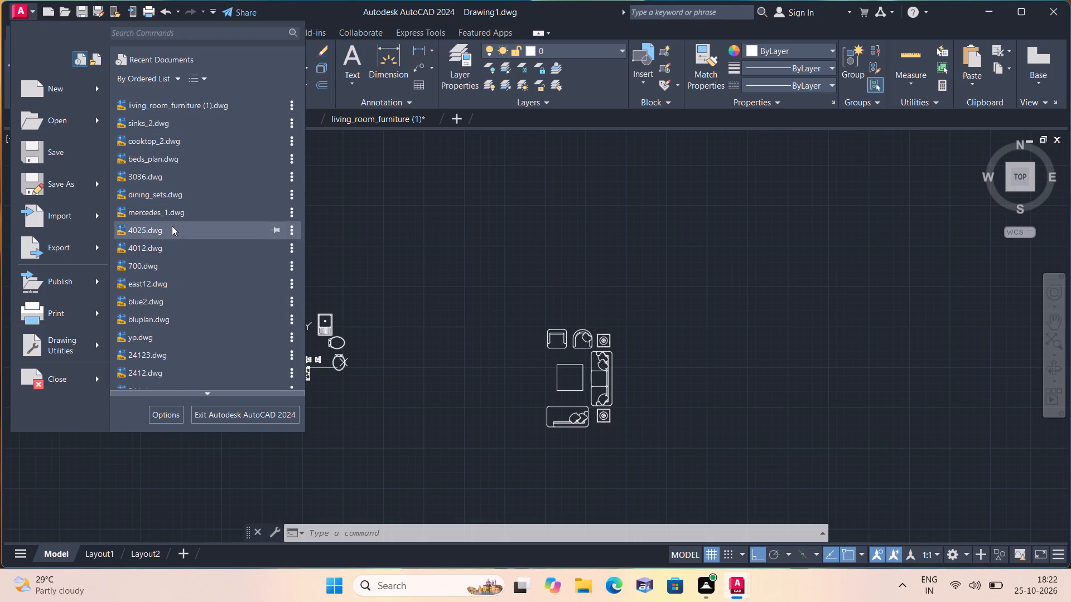
scroll(198, 246, up, 1)
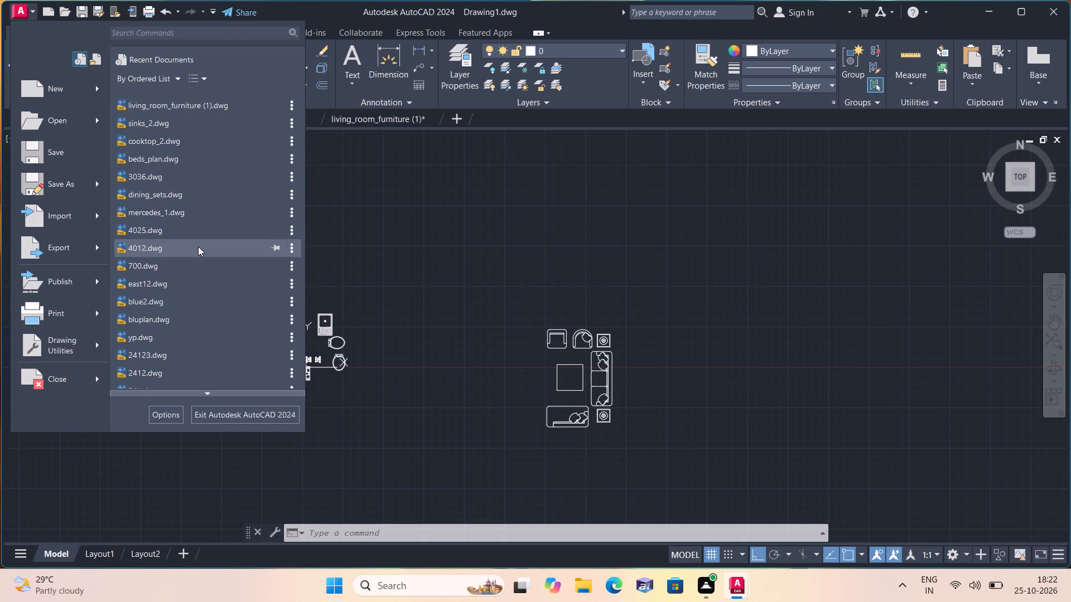
scroll(198, 246, down, 3)
click(173, 333)
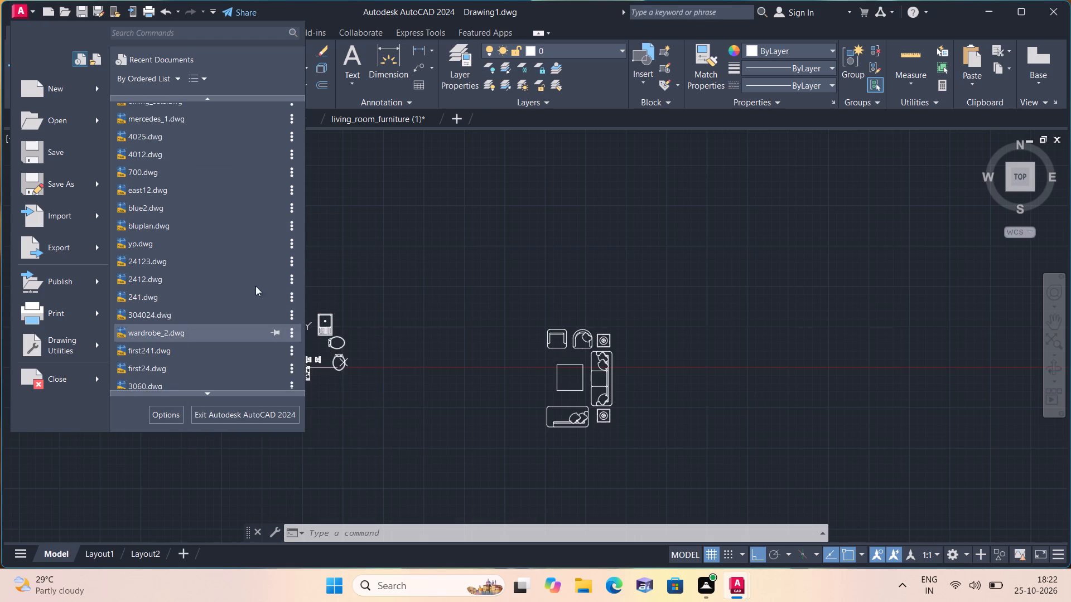
click(401, 326)
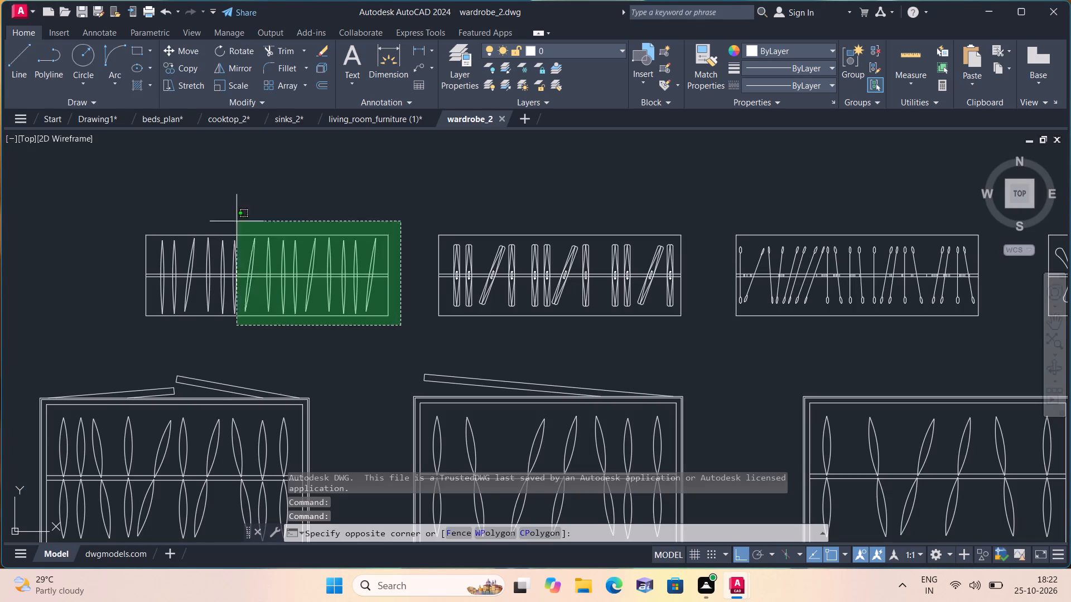
click(66, 182)
key(ctrl+c)
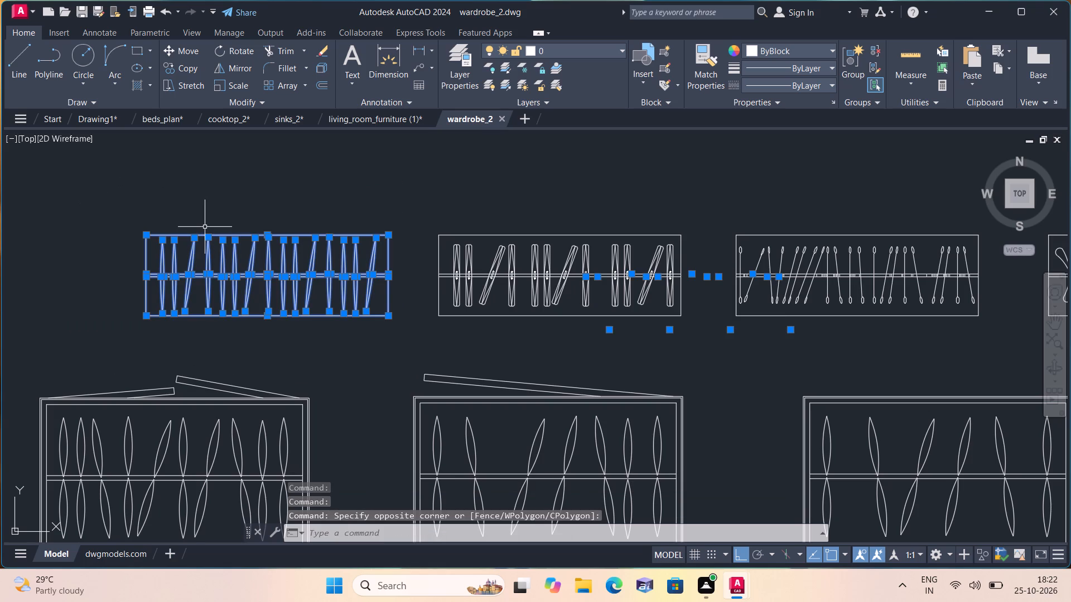
Switch to Drawing1 and paste the wardrobe in the empty space northwest of the living room set.
click(88, 119)
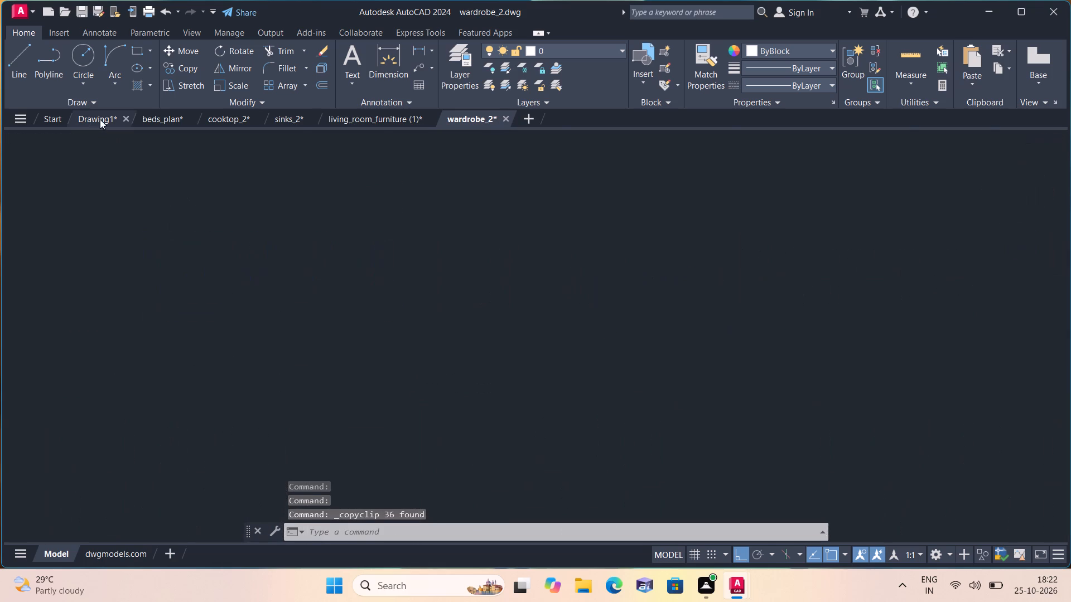
key(ctrl+v)
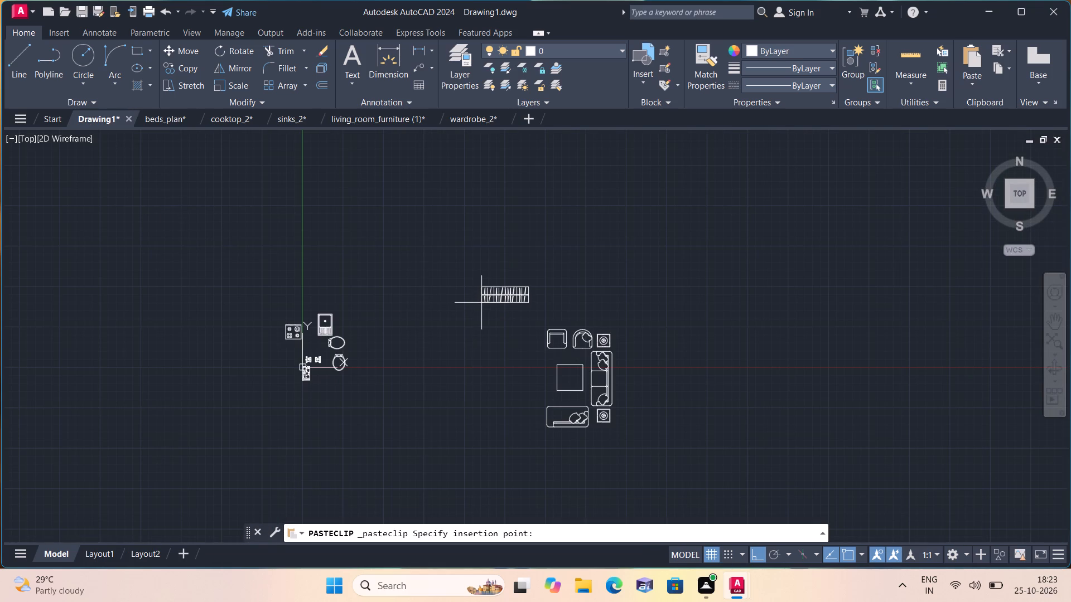
click(480, 300)
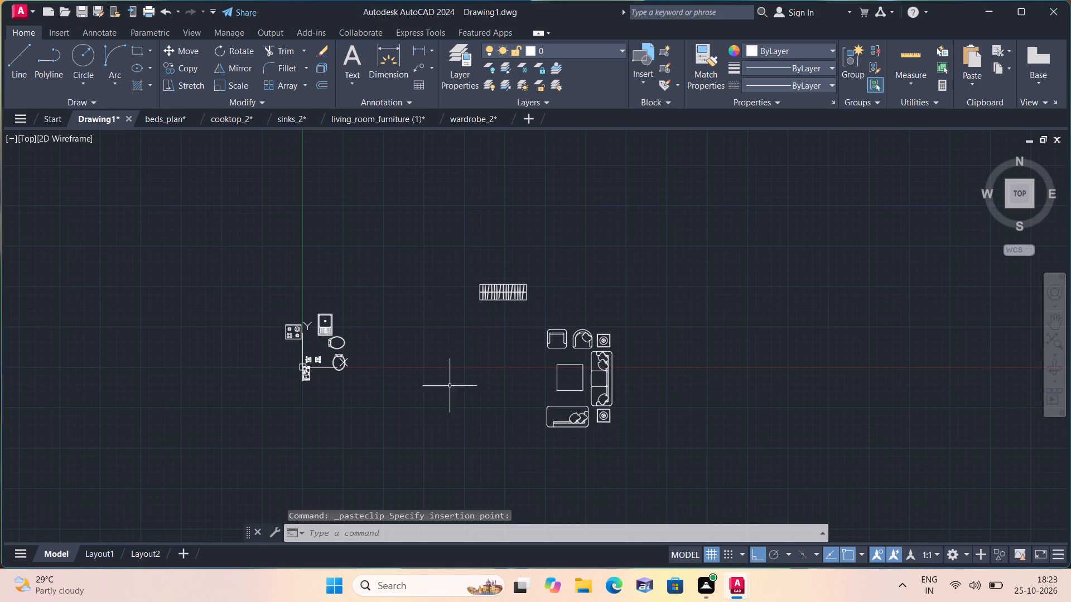
Turn off Ortho mode.
middle_drag(513, 423, 497, 327)
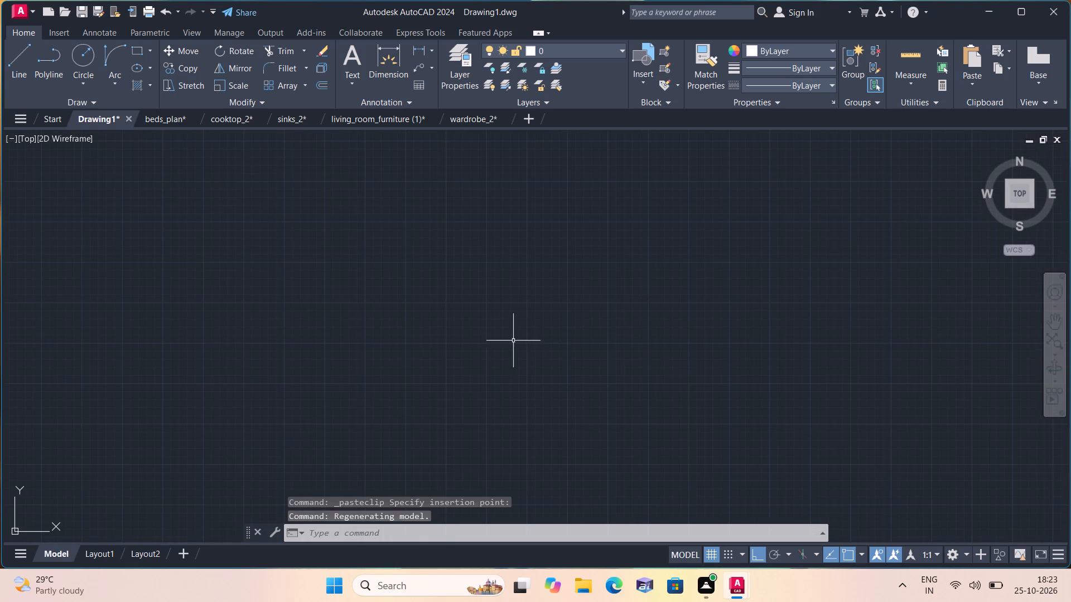
click(759, 551)
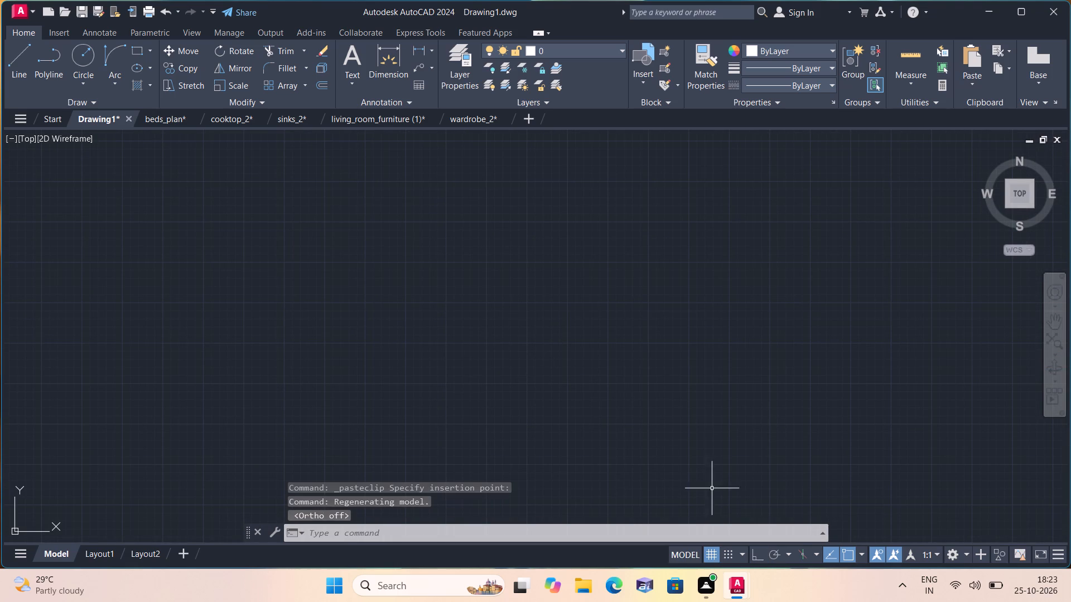
Scale the western bed, with its side tables and rug, down freehand to a small fraction of its size.
scroll(436, 328, down, 3)
scroll(378, 206, up, 3)
scroll(401, 284, up, 2)
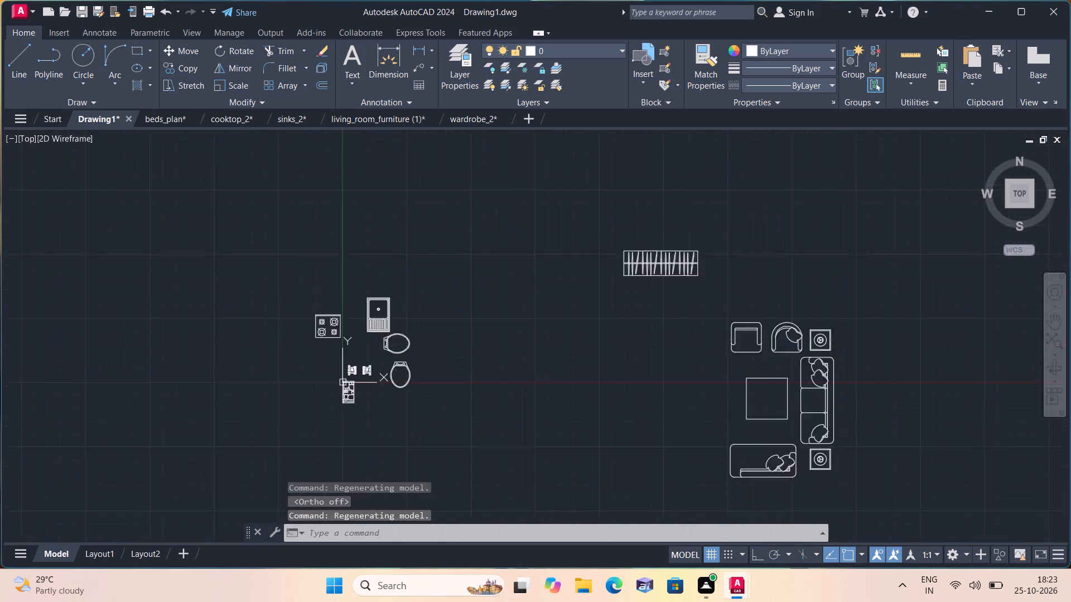
scroll(390, 306, up, 1)
middle_drag(384, 304, 362, 147)
scroll(348, 193, up, 2)
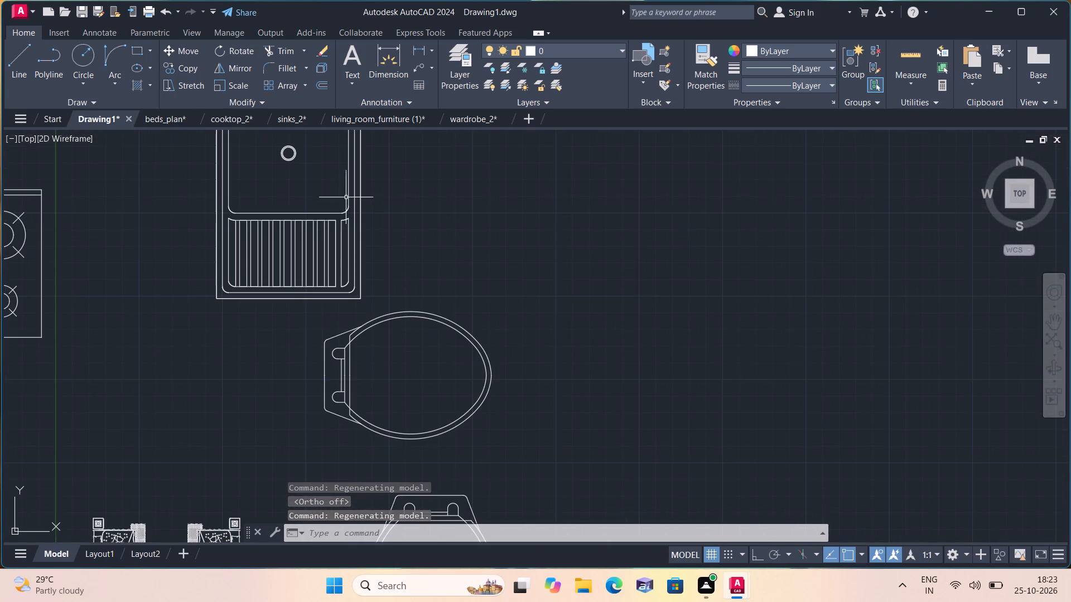
middle_drag(279, 300, 399, 85)
scroll(394, 89, down, 1)
middle_drag(319, 328, 447, 166)
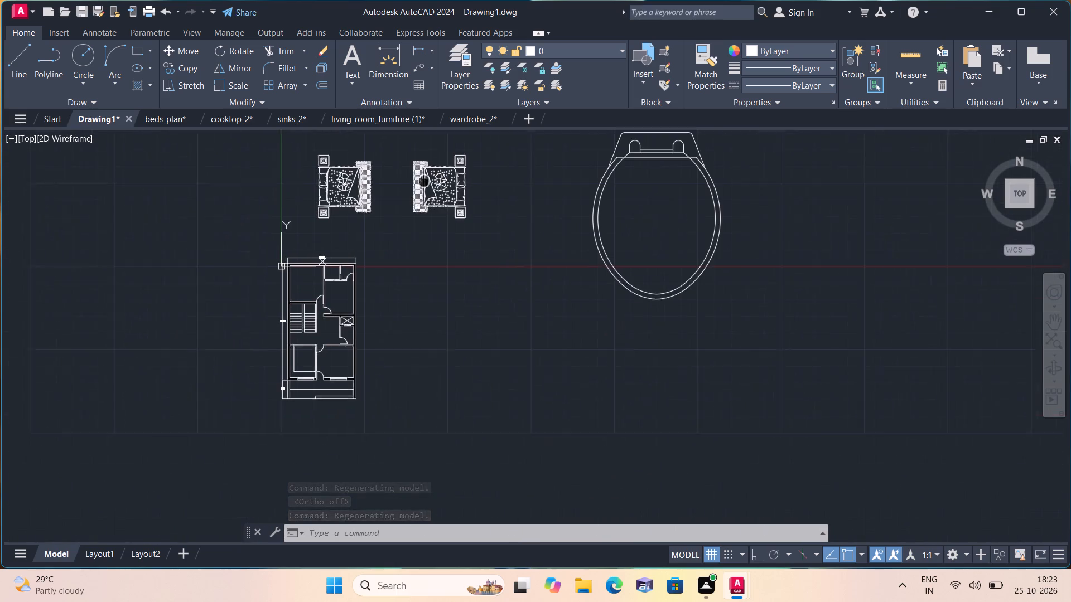
middle_drag(447, 166, 454, 172)
scroll(412, 208, up, 2)
middle_drag(389, 210, 460, 294)
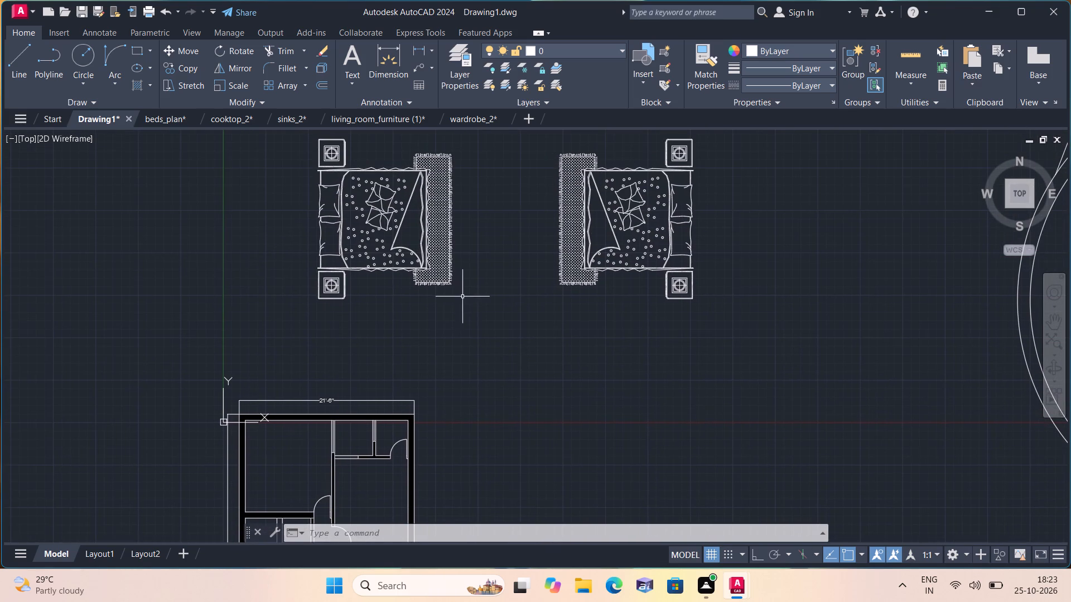
click(484, 313)
middle_drag(324, 183, 346, 225)
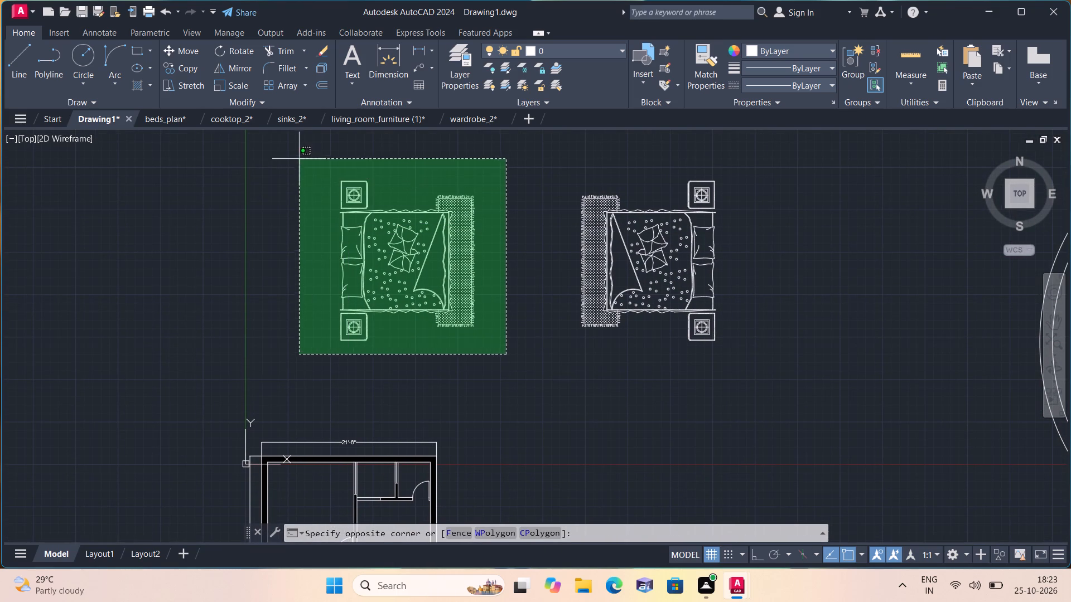
click(297, 156)
click(236, 84)
scroll(388, 246, up, 1)
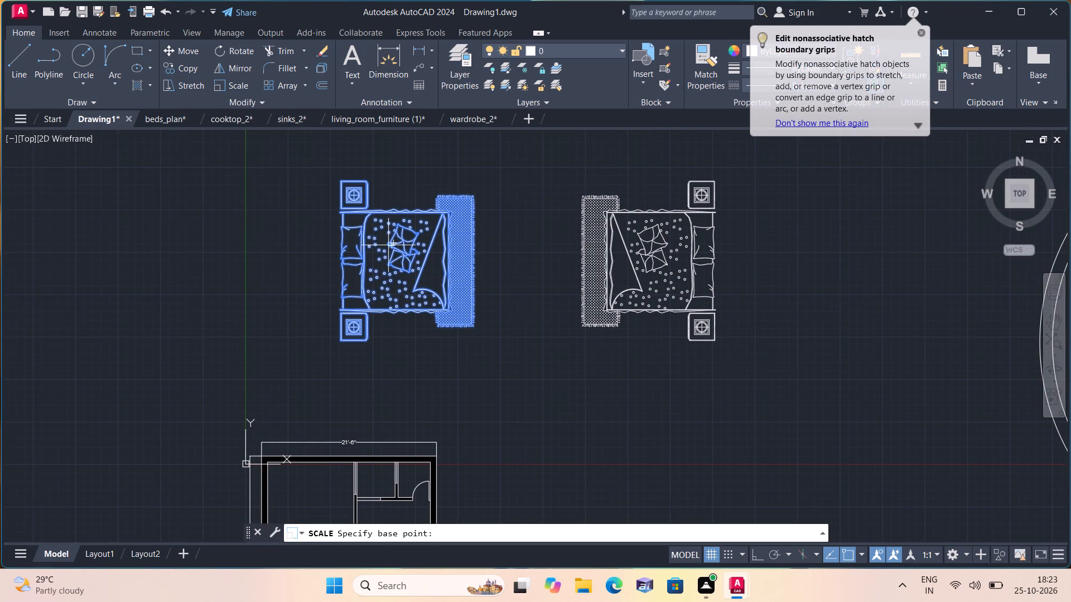
click(388, 245)
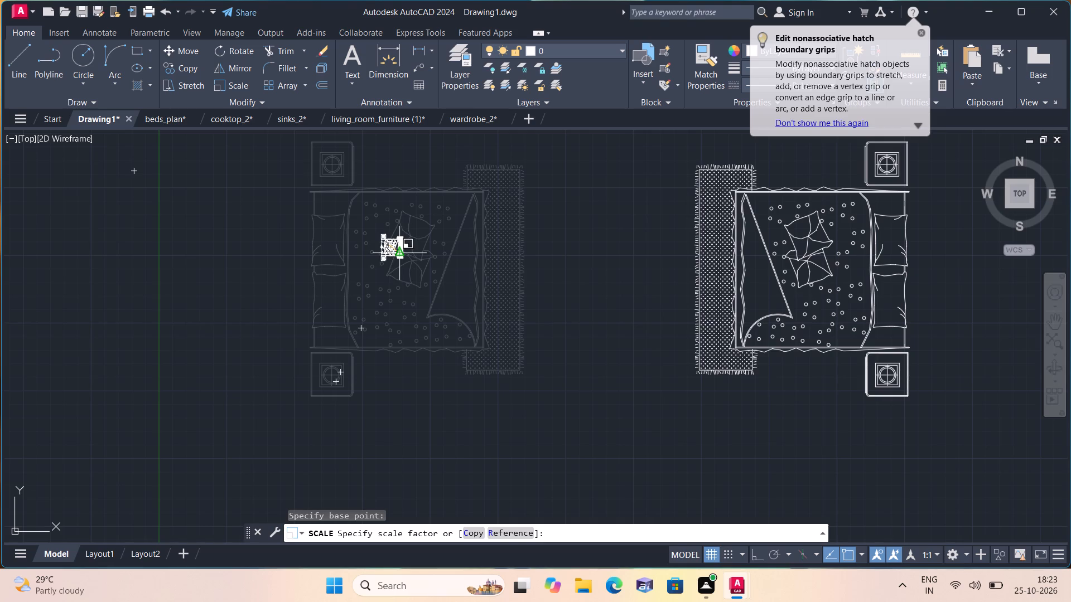
click(398, 253)
Move the reduced western bed set into the northwest bedroom of the floor plan, near its west wall.
drag(432, 276, 423, 264)
click(332, 218)
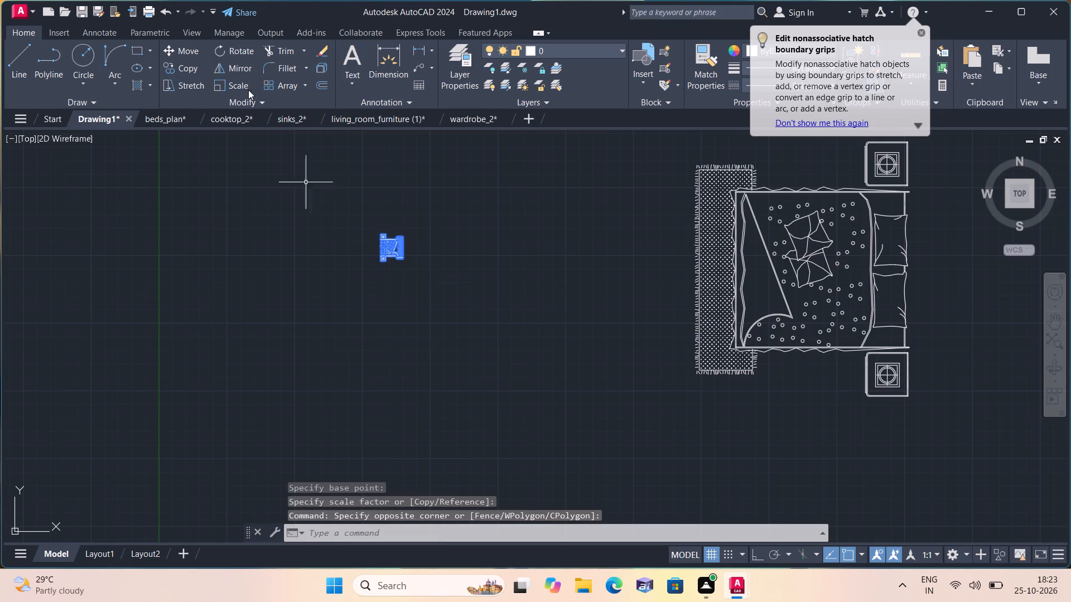
click(177, 43)
click(383, 255)
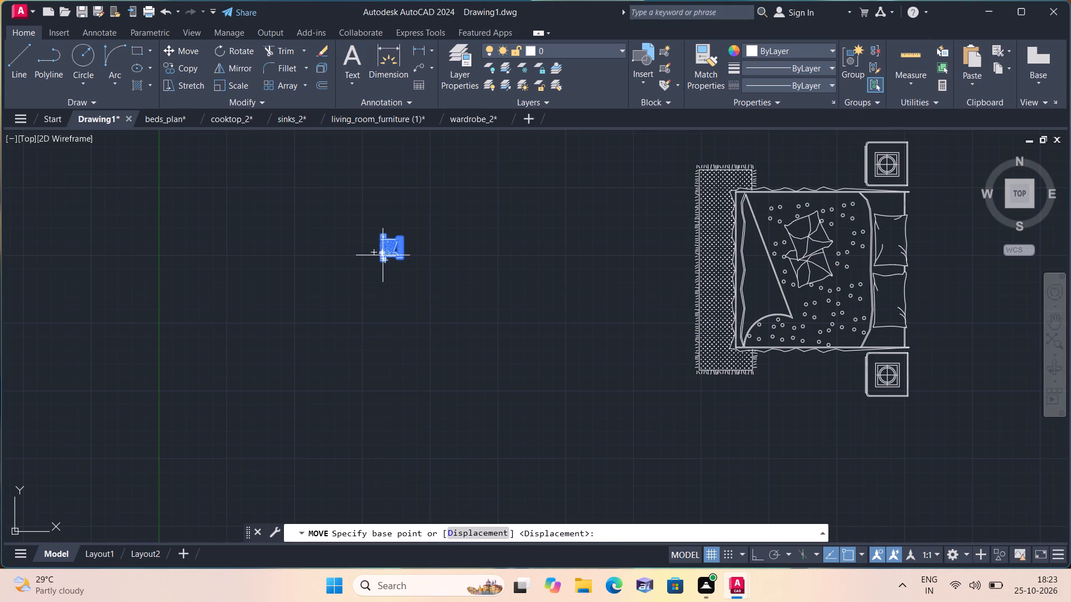
scroll(382, 253, down, 4)
middle_drag(371, 294, 388, 203)
scroll(342, 339, up, 1)
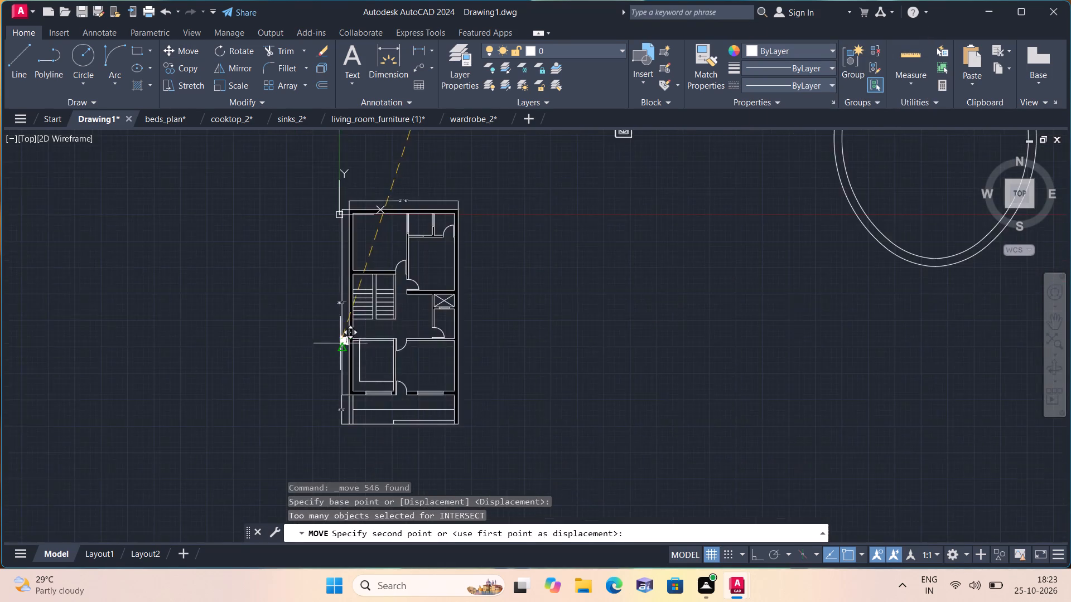
scroll(336, 299, up, 2)
scroll(376, 182, up, 1)
middle_drag(367, 187, 320, 360)
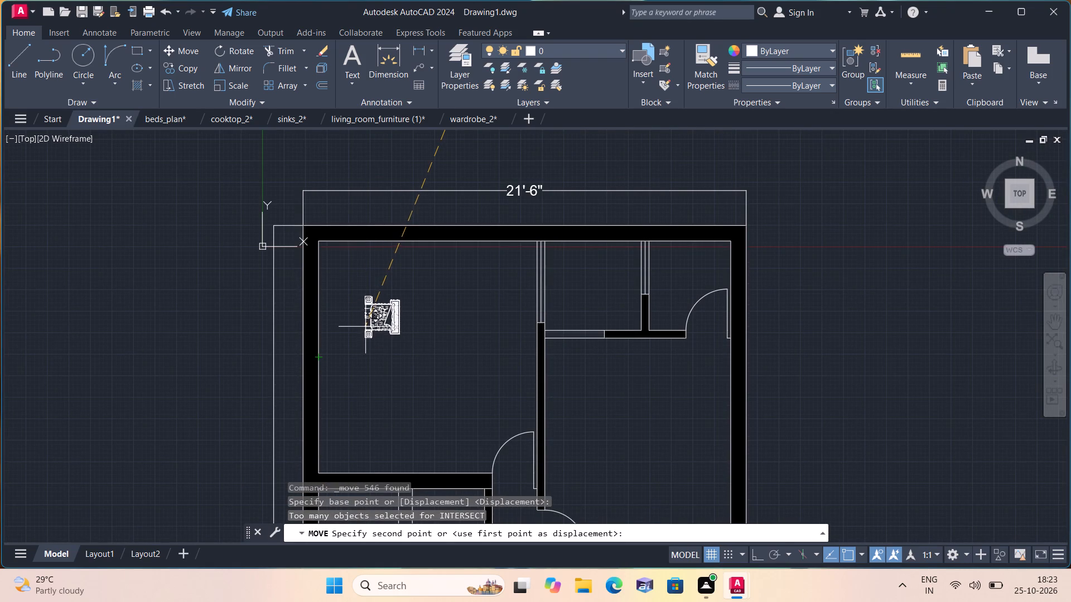
scroll(365, 316, up, 1)
click(347, 324)
Scale the bed set in the northwest bedroom up freehand to a little over twice its size.
scroll(321, 278, up, 1)
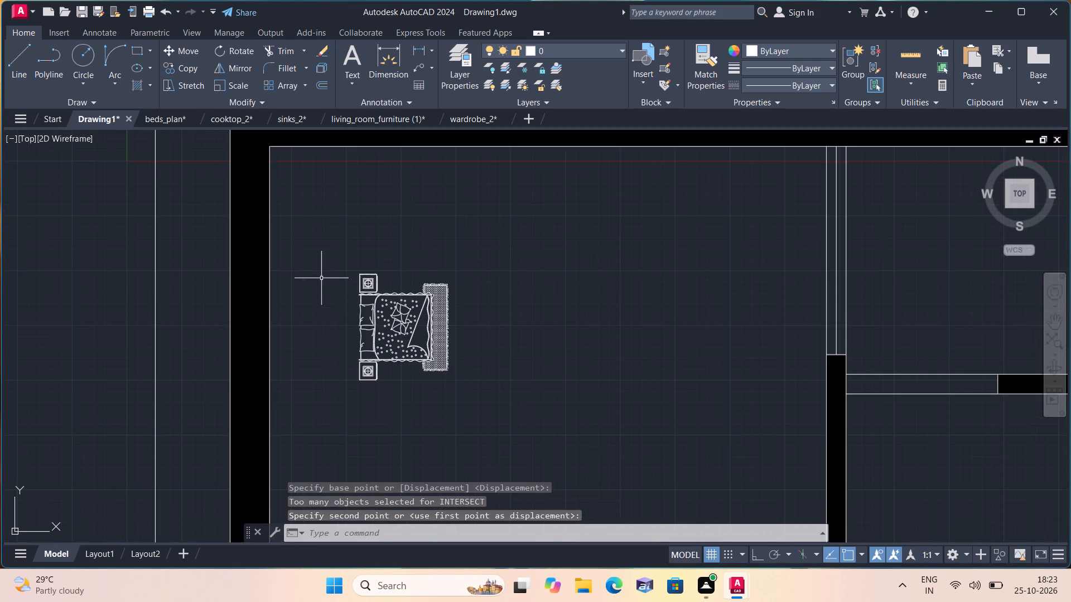
click(320, 259)
click(514, 418)
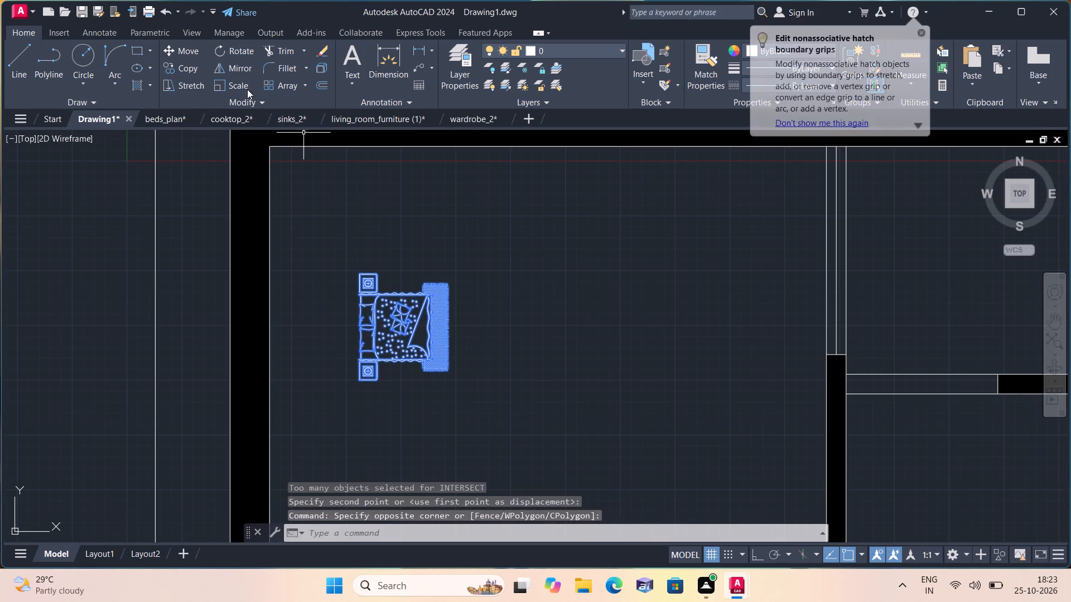
click(239, 86)
scroll(286, 153, down, 1)
click(340, 249)
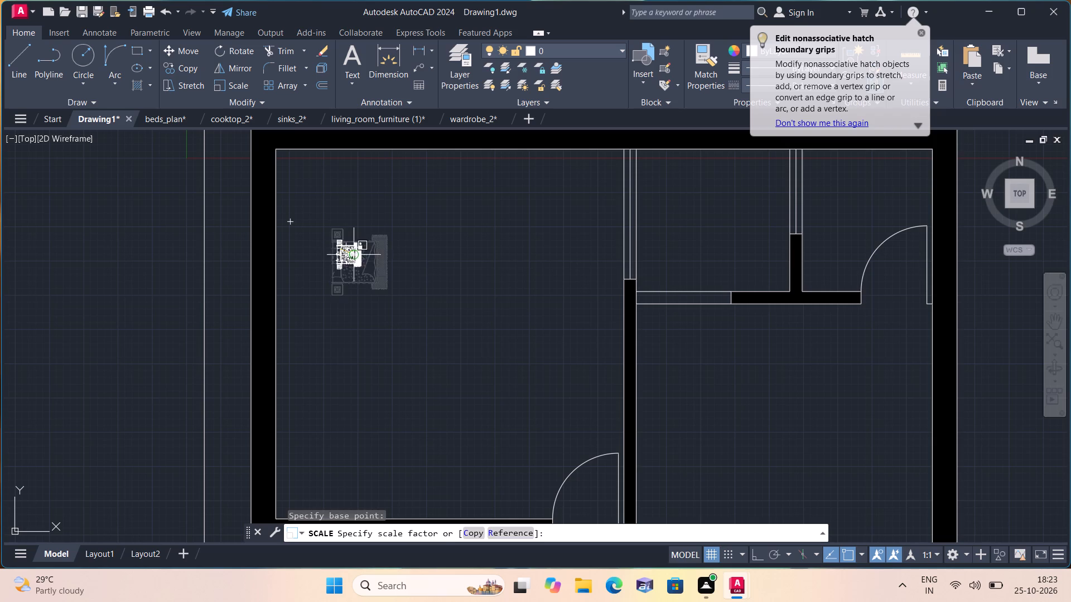
click(404, 295)
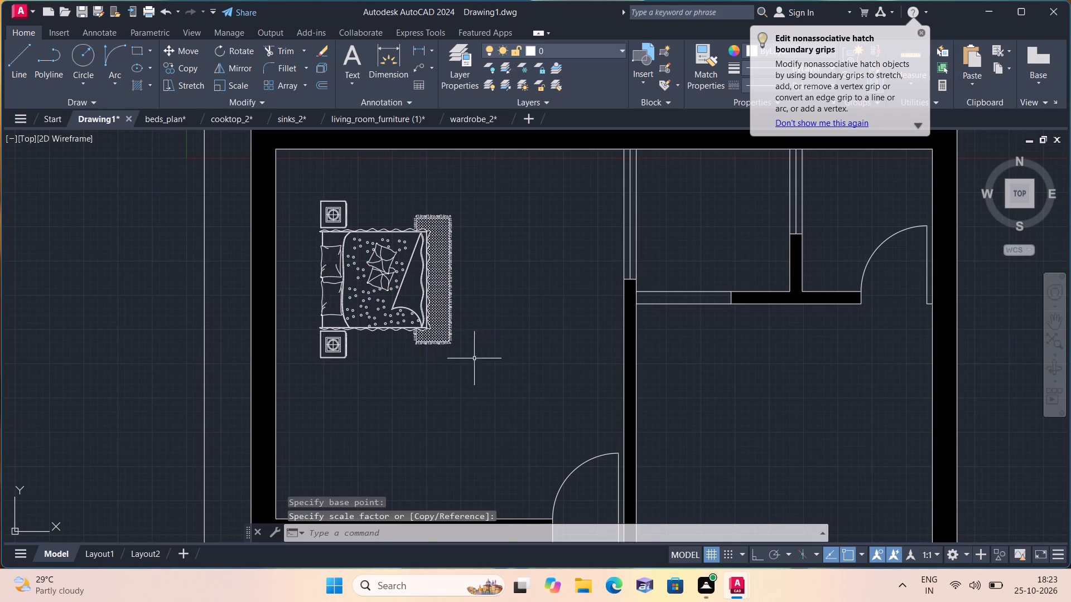
Move the enlarged bed set northwest, with its headboard close to the bedroom's west wall.
click(488, 368)
click(302, 186)
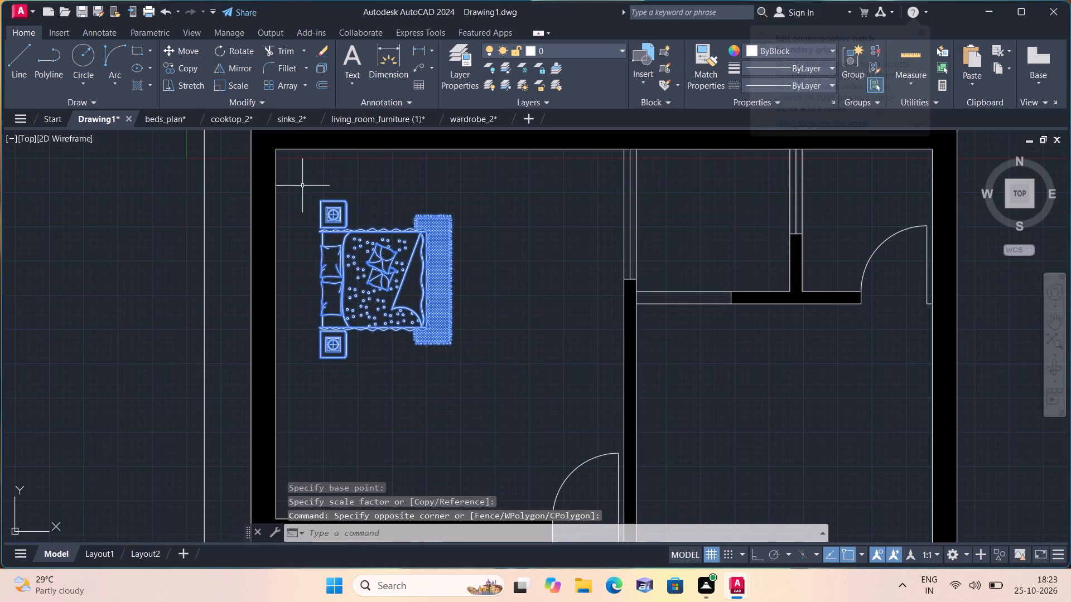
click(187, 46)
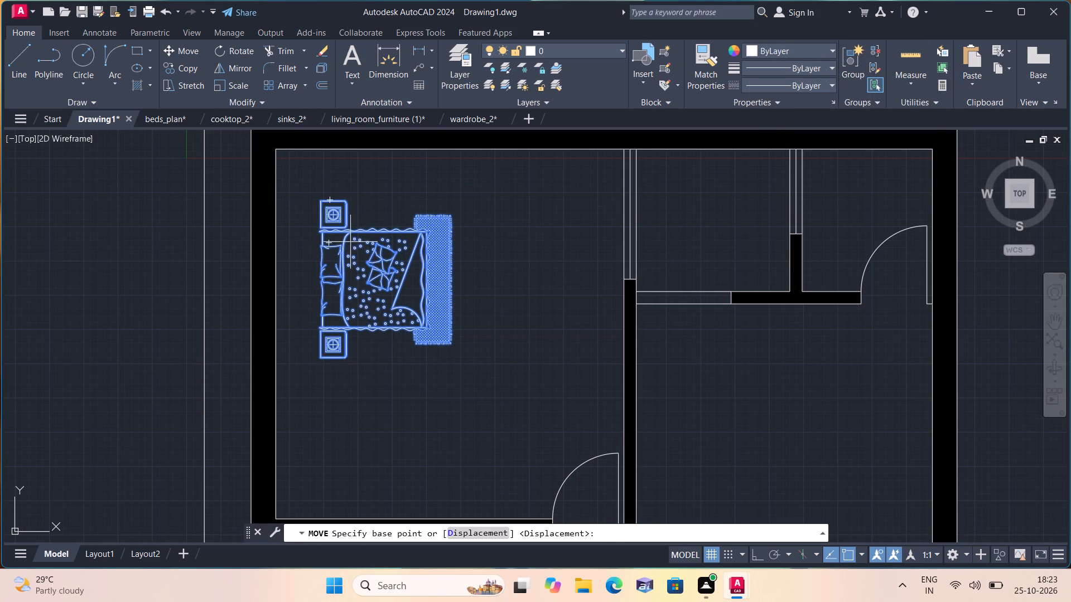
click(360, 258)
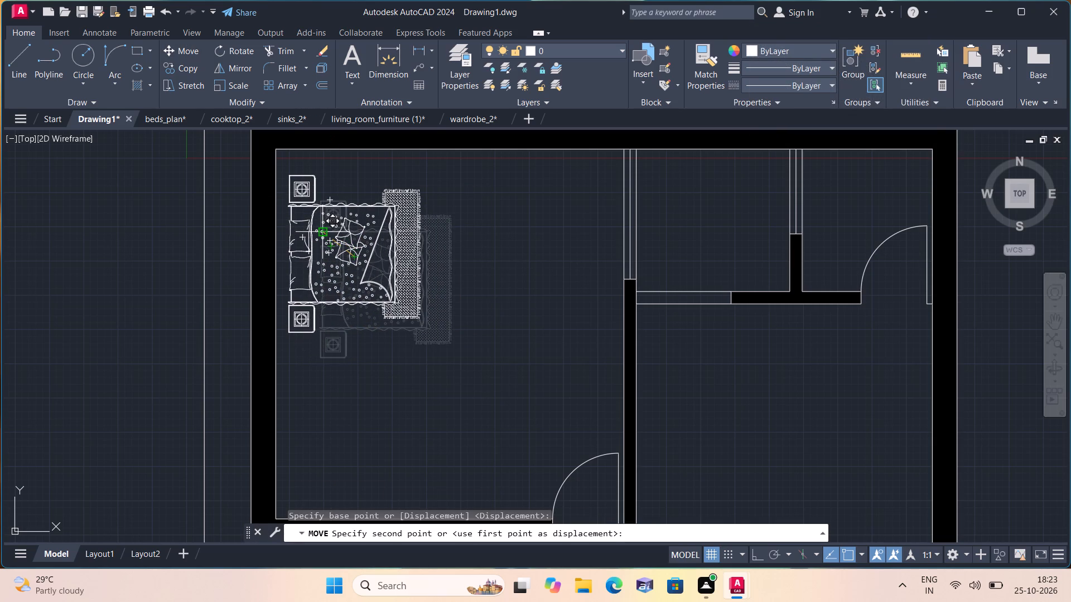
click(322, 234)
Move the northwest bedroom's bed set slightly southeast, leaving more space from the west and north walls.
scroll(324, 239, down, 2)
scroll(500, 276, down, 1)
middle_drag(495, 276, 443, 307)
scroll(346, 289, up, 3)
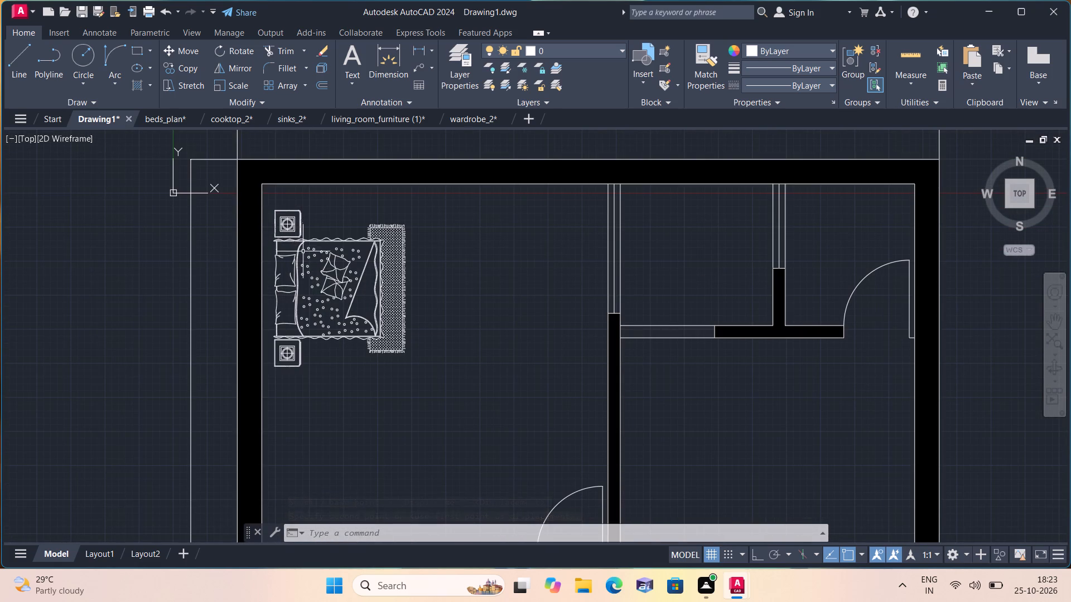
scroll(304, 249, down, 1)
scroll(286, 239, up, 3)
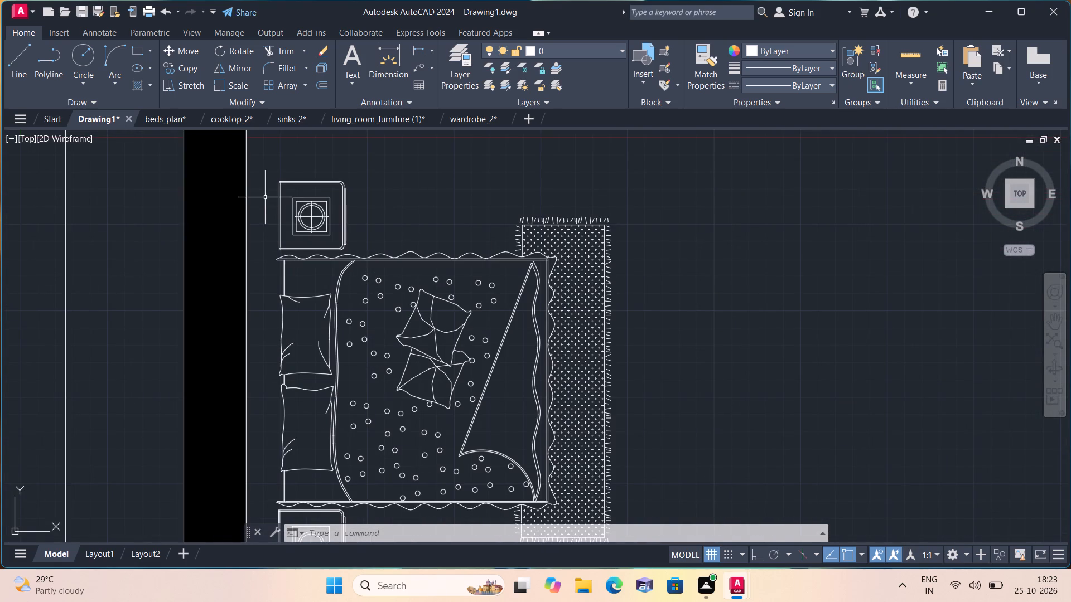
click(263, 178)
scroll(433, 329, down, 1)
middle_drag(433, 328, 406, 267)
click(576, 433)
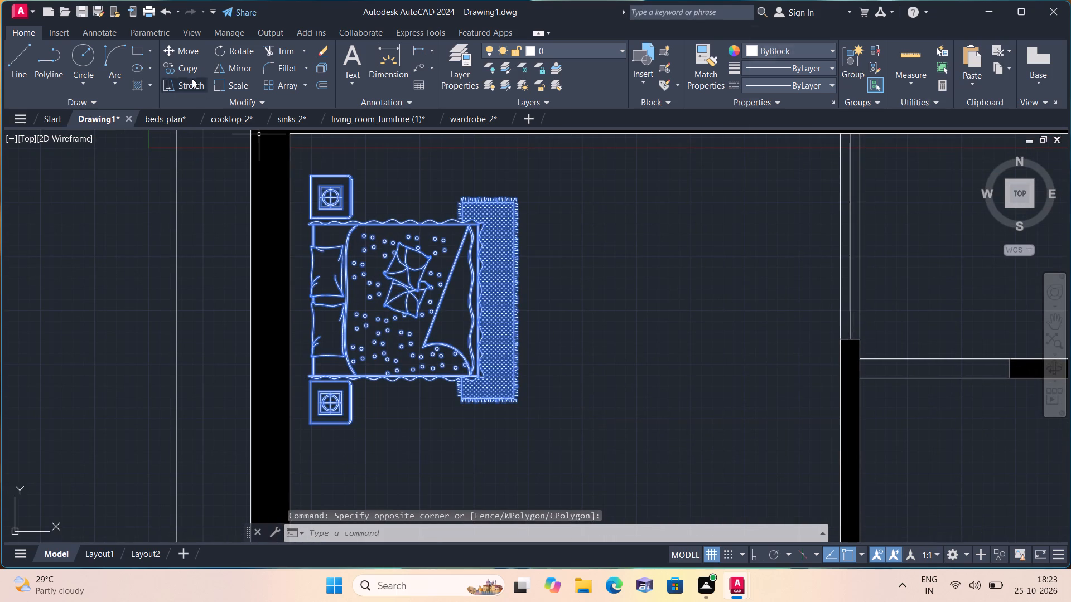
click(186, 49)
scroll(194, 61, down, 2)
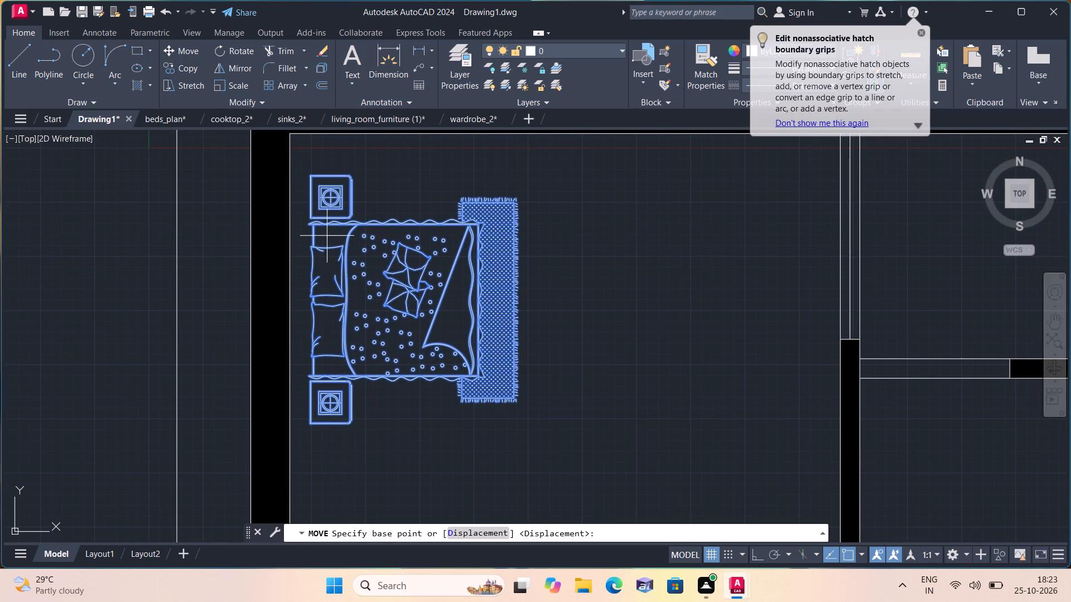
scroll(378, 273, down, 2)
click(378, 268)
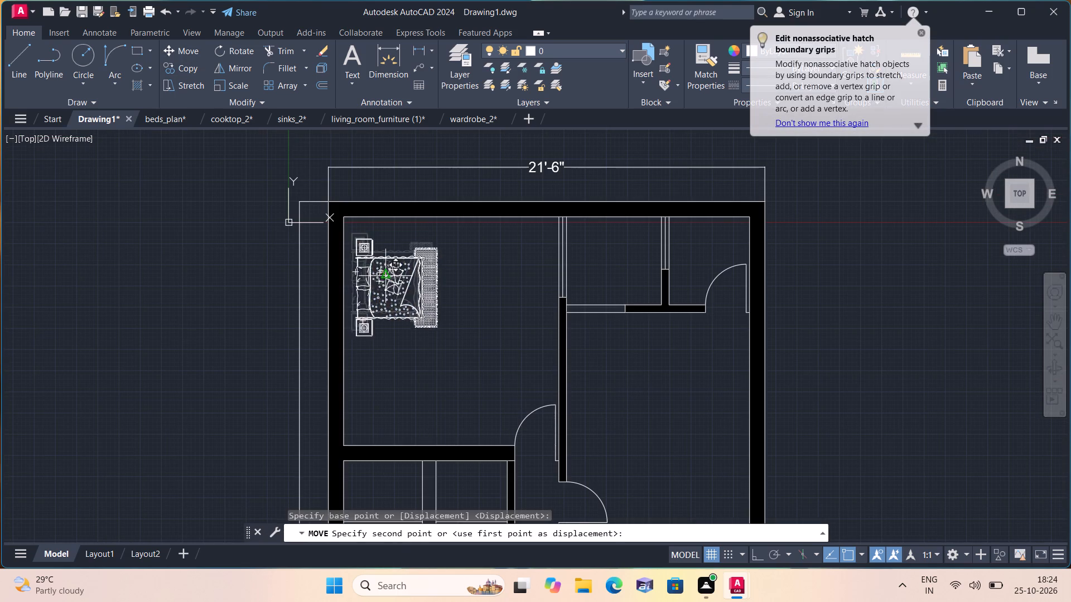
click(398, 288)
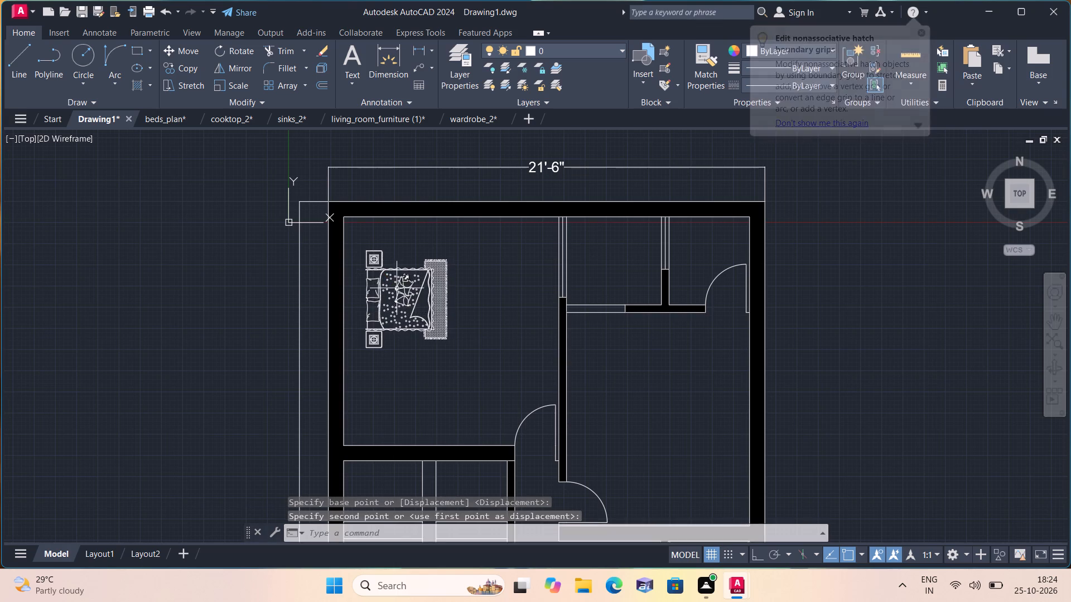
Scale the northwest bedroom's bed set up freehand by roughly a third about the middle of the bed.
scroll(365, 275, up, 1)
click(348, 221)
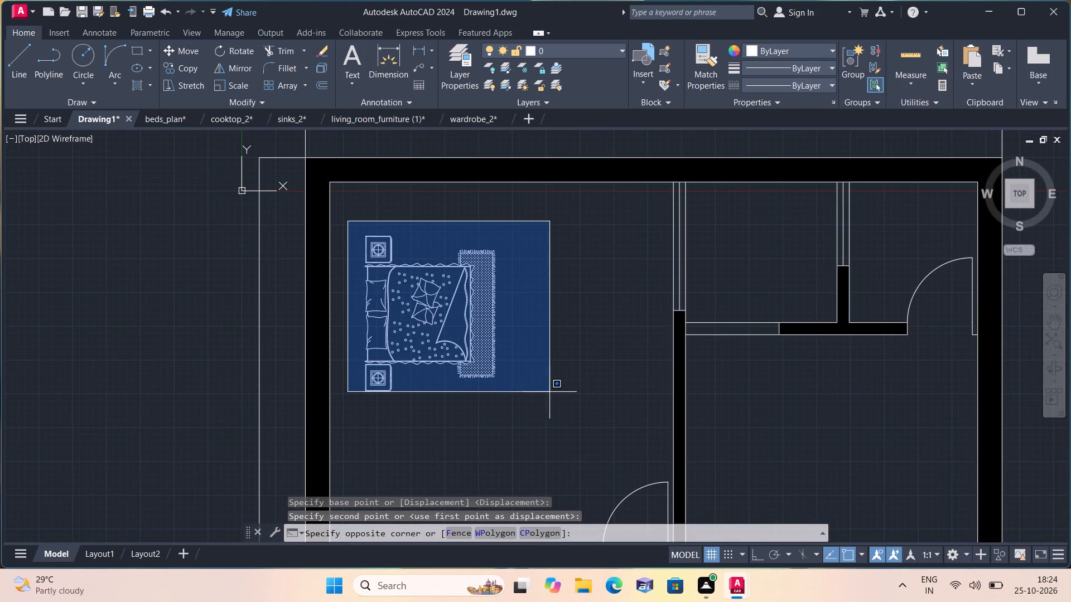
click(554, 399)
click(235, 84)
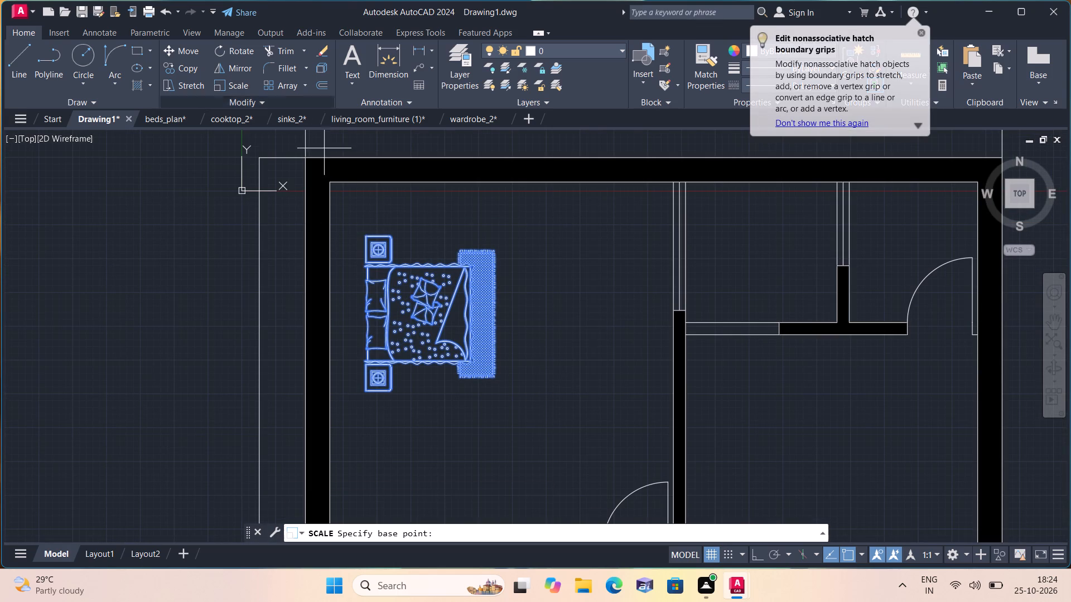
click(422, 308)
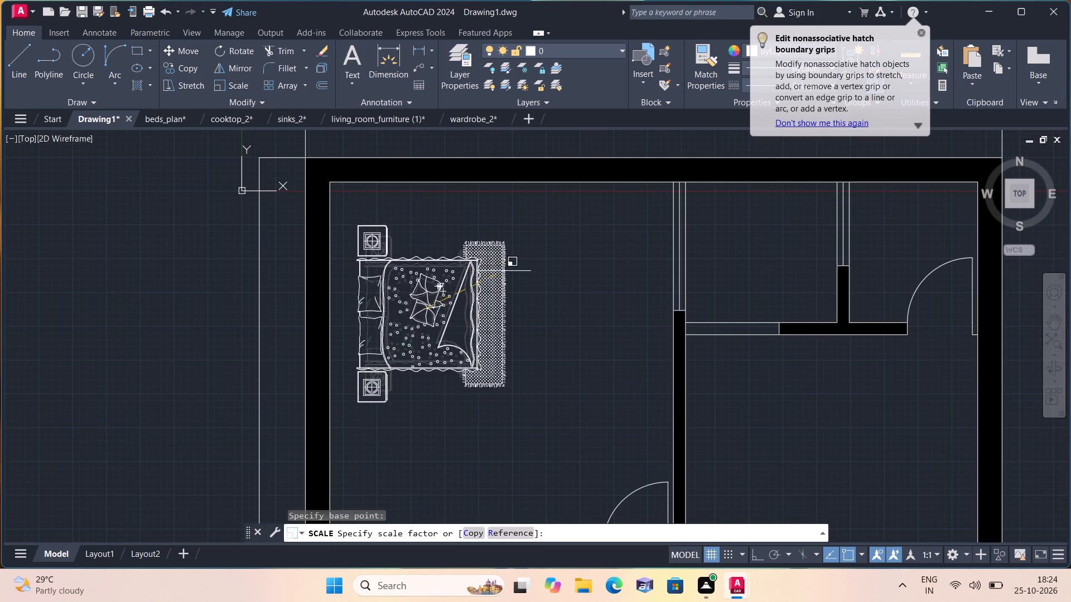
click(524, 286)
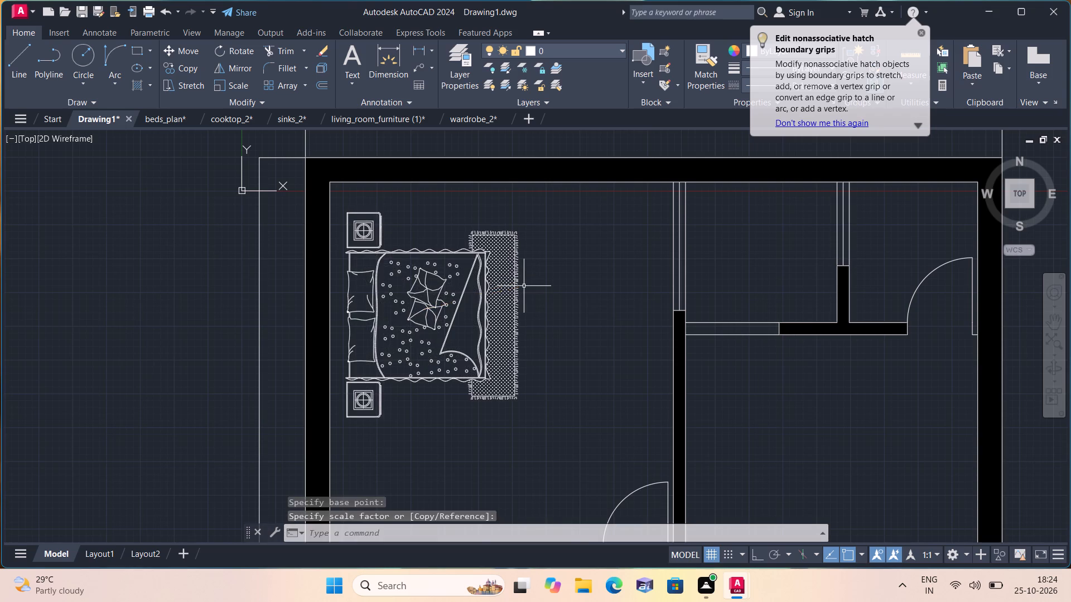
Scale the remaining large bed set northeast of the plan down freehand to roughly a tenth of its size.
scroll(524, 286, down, 2)
middle_drag(495, 288, 401, 280)
scroll(407, 280, down, 3)
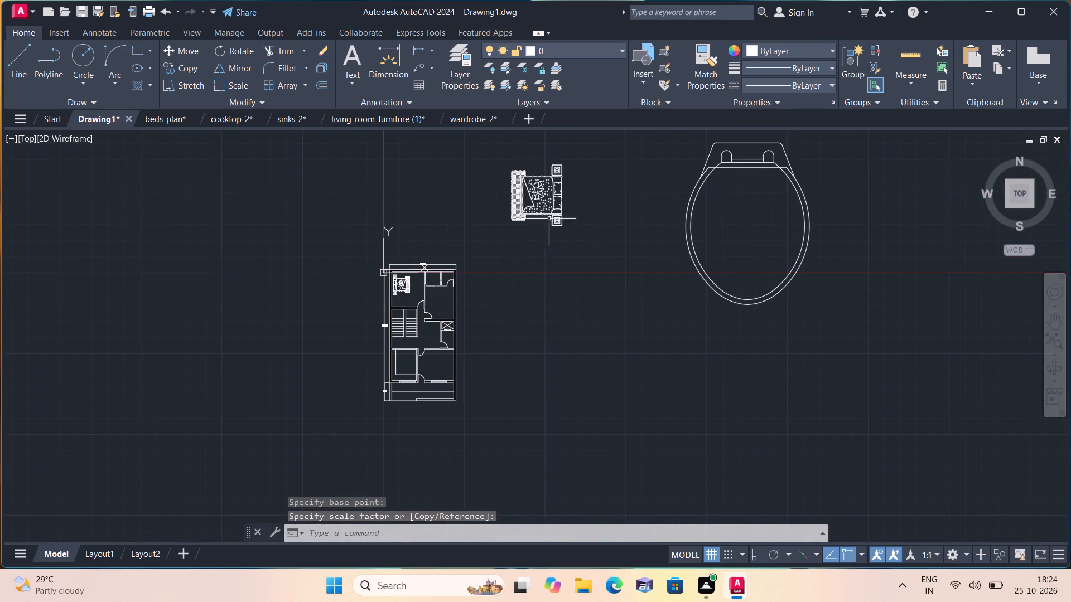
scroll(545, 199, up, 1)
middle_drag(545, 199, 554, 260)
scroll(570, 285, up, 1)
drag(650, 343, 641, 331)
click(426, 154)
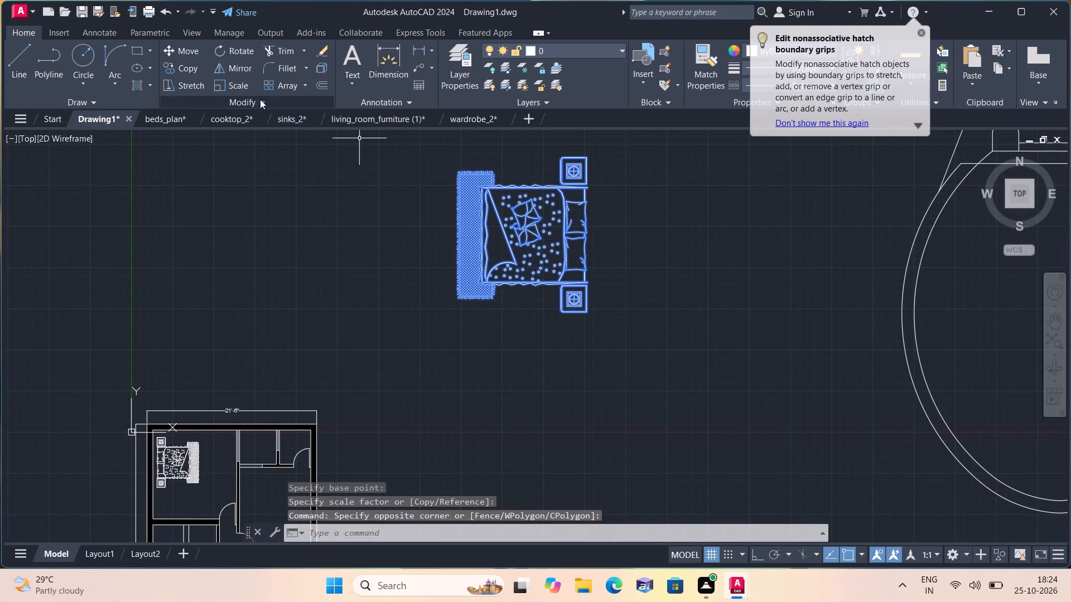
click(235, 80)
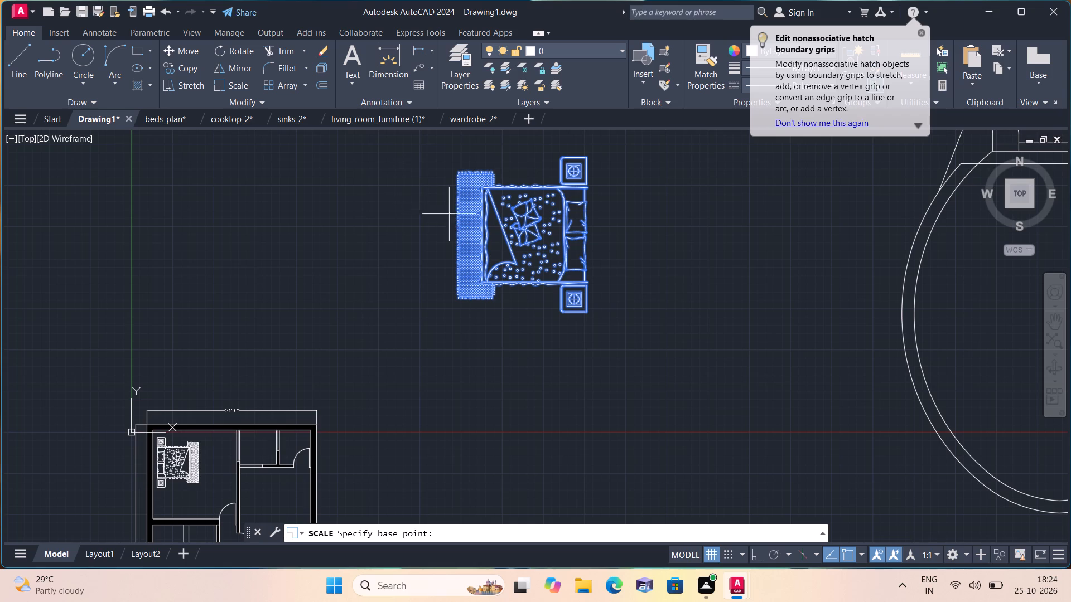
scroll(546, 236, up, 2)
click(505, 225)
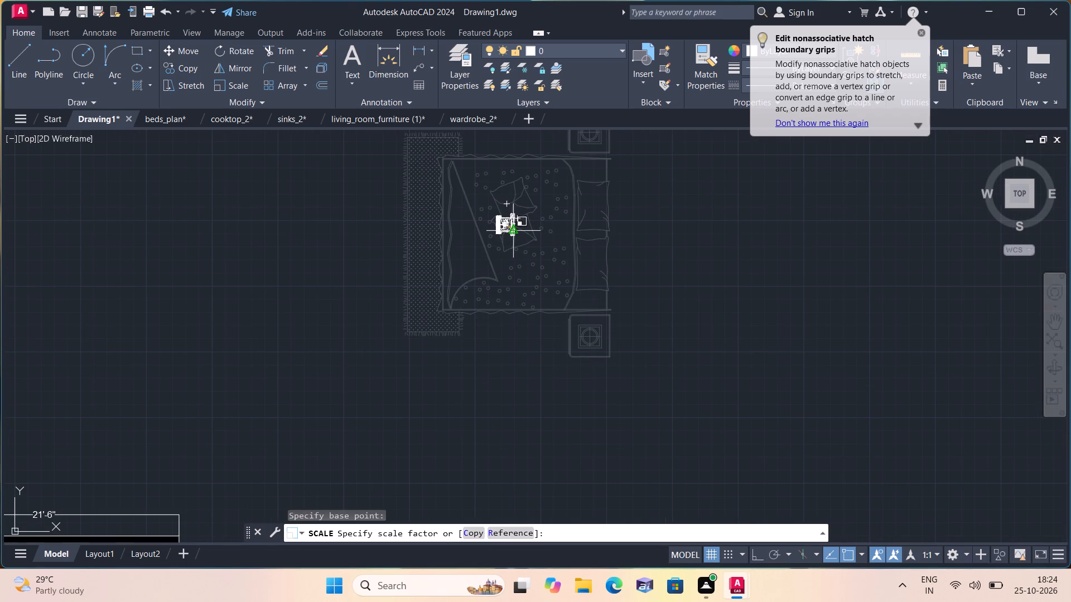
click(515, 235)
Move the reduced second bed set into the eastern bedroom, with its headboard facing the east wall.
drag(556, 268, 543, 252)
click(413, 163)
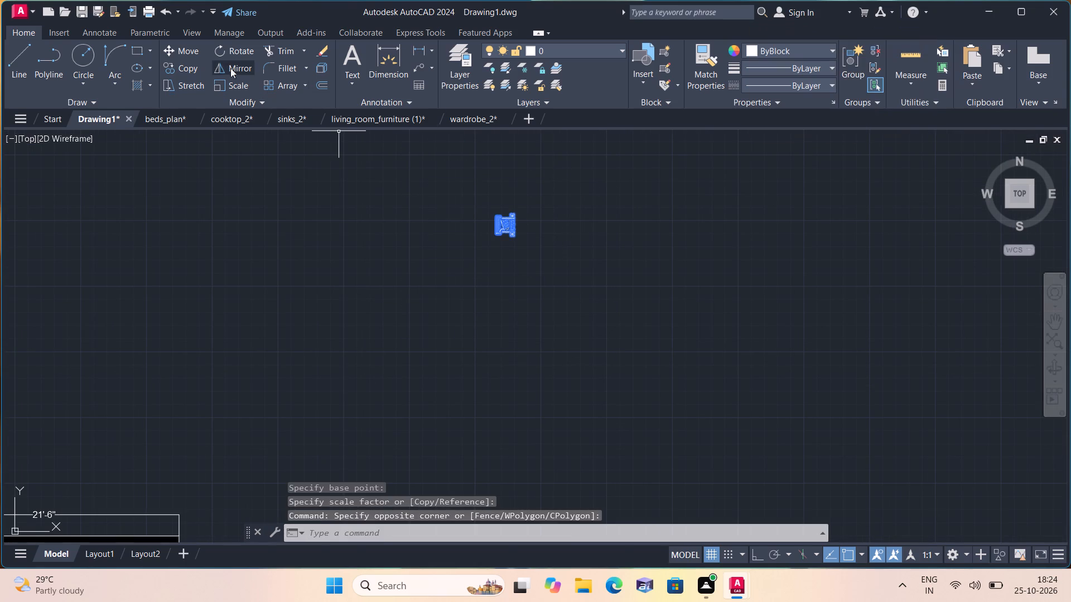
click(185, 49)
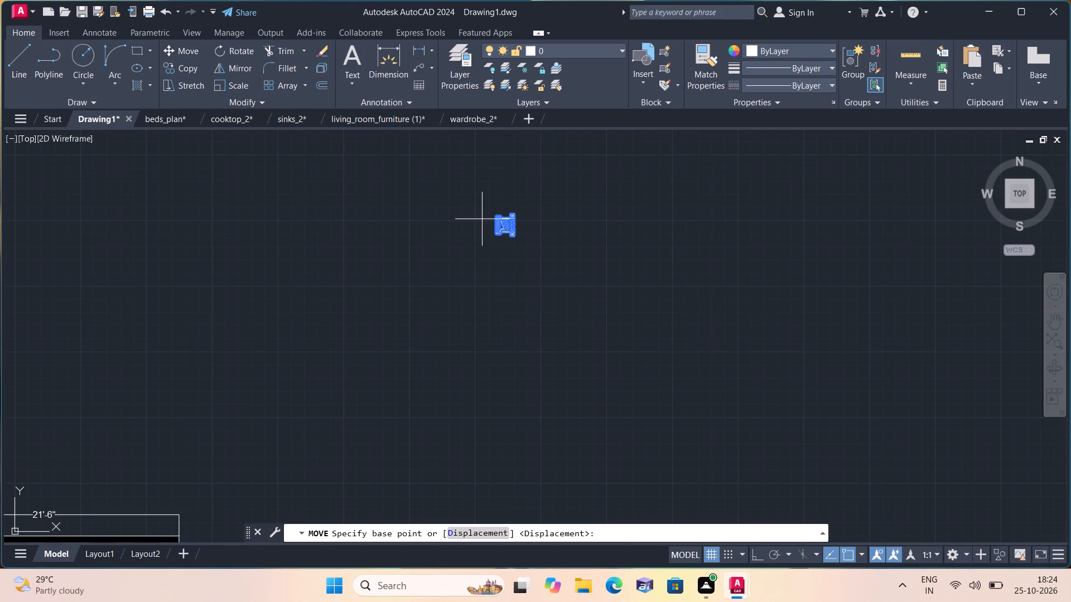
click(506, 226)
scroll(436, 232, down, 1)
scroll(406, 312, down, 1)
middle_drag(406, 312, 419, 254)
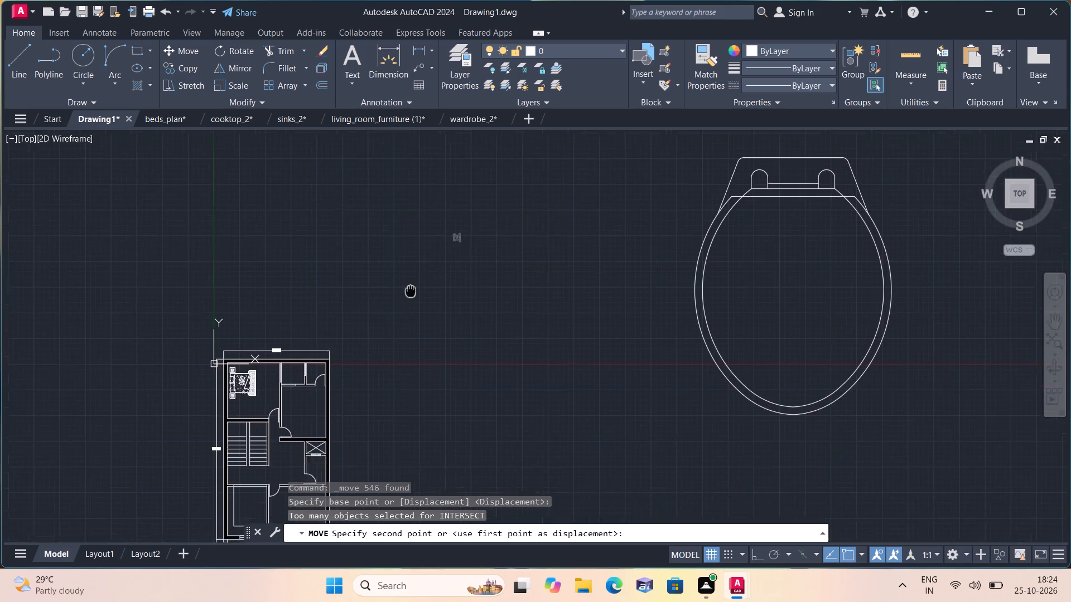
middle_drag(419, 254, 465, 176)
scroll(385, 307, up, 2)
scroll(332, 300, up, 3)
middle_drag(360, 276, 418, 321)
scroll(461, 269, down, 1)
middle_drag(459, 269, 462, 359)
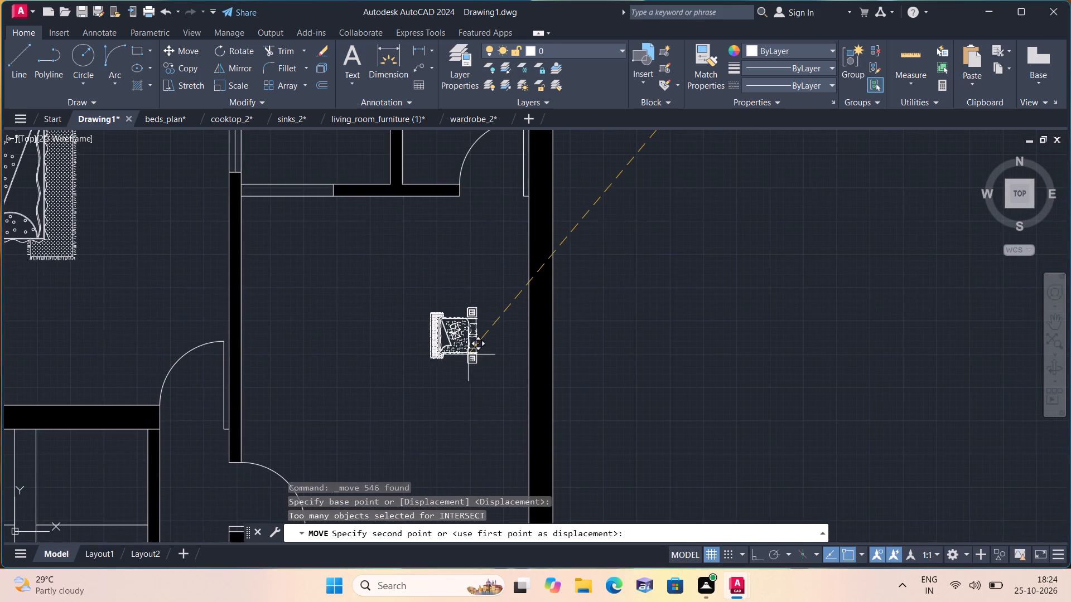
click(477, 341)
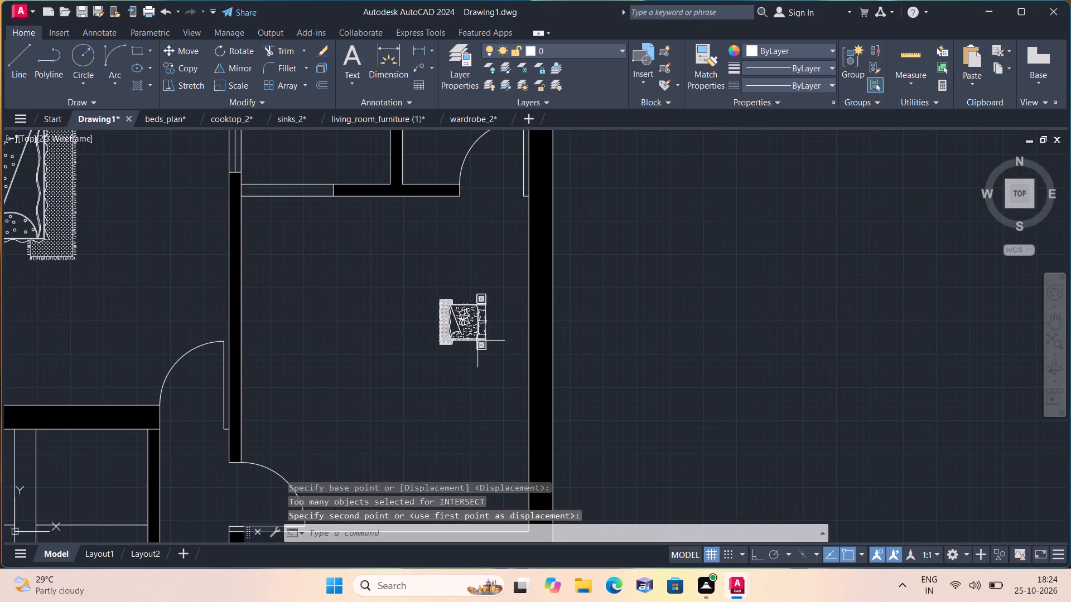
Scale the eastern bedroom's bed set up freehand to roughly three times its size.
scroll(477, 341, up, 2)
click(530, 378)
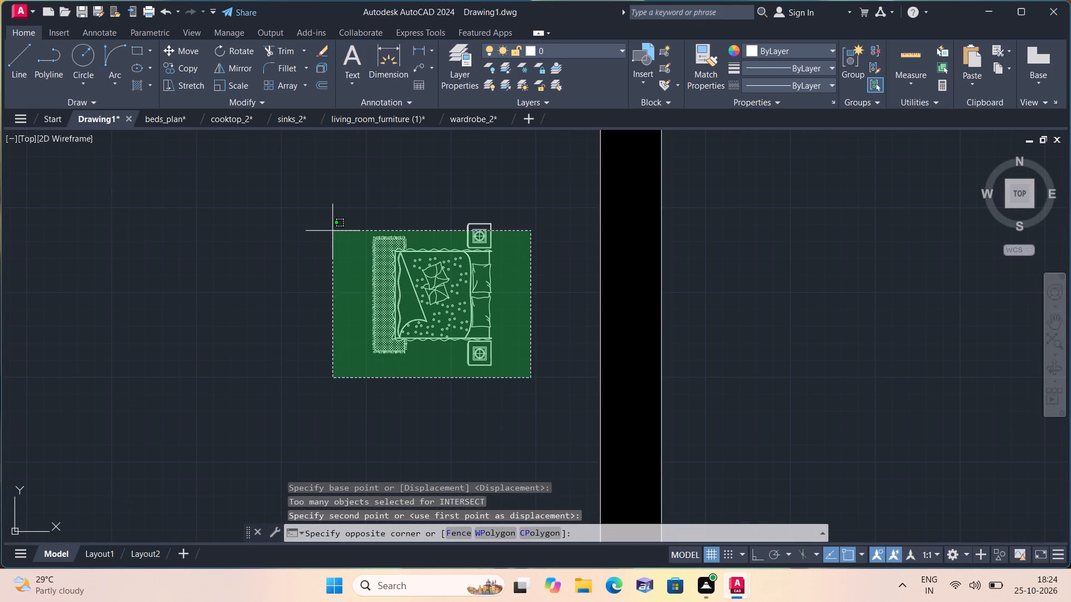
click(316, 200)
click(228, 82)
scroll(296, 186, down, 2)
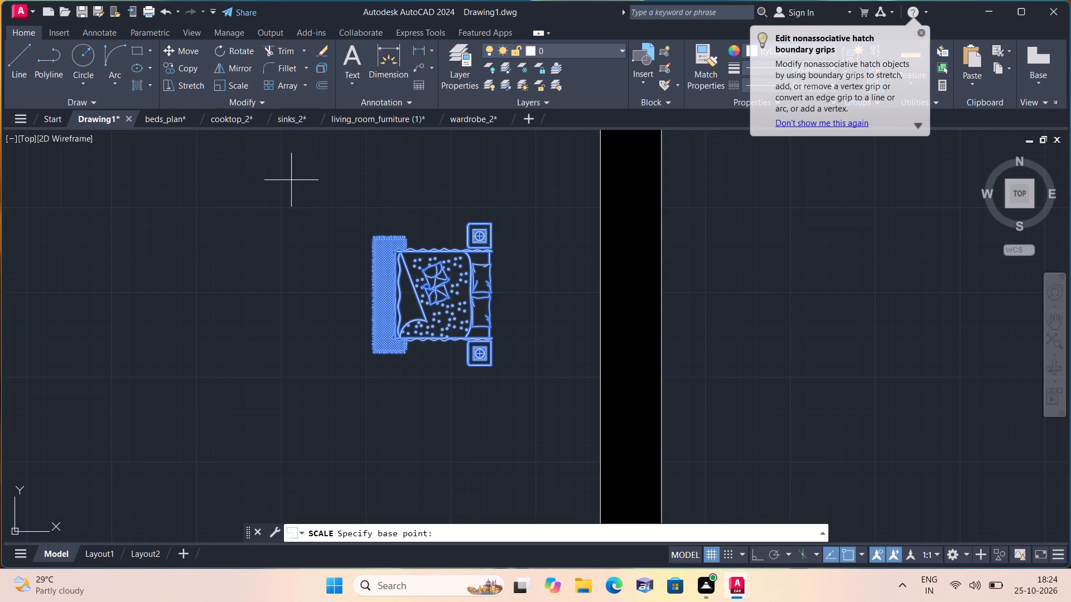
click(397, 249)
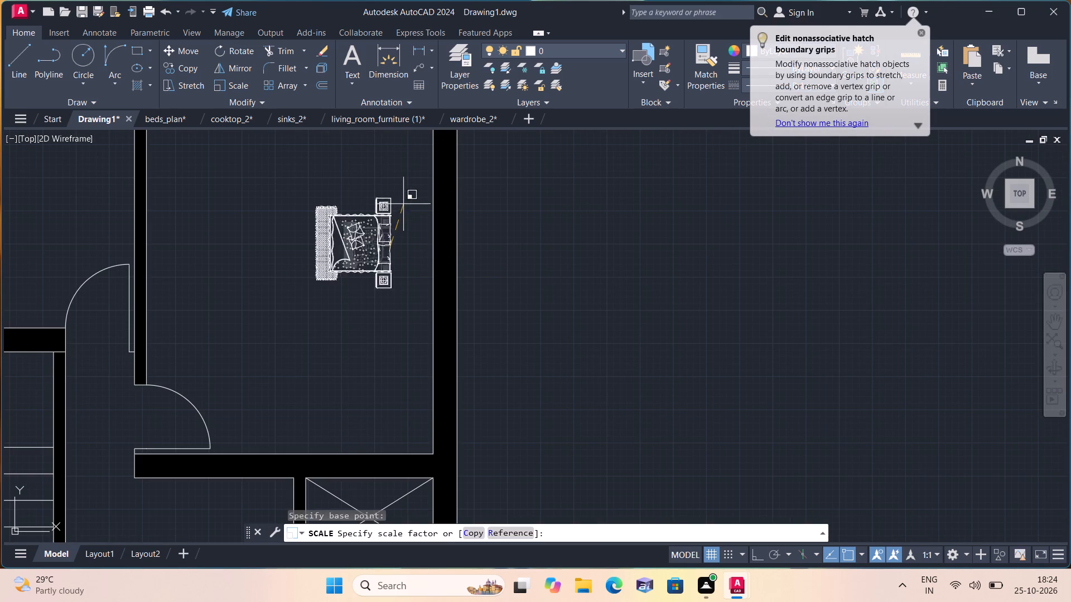
click(423, 170)
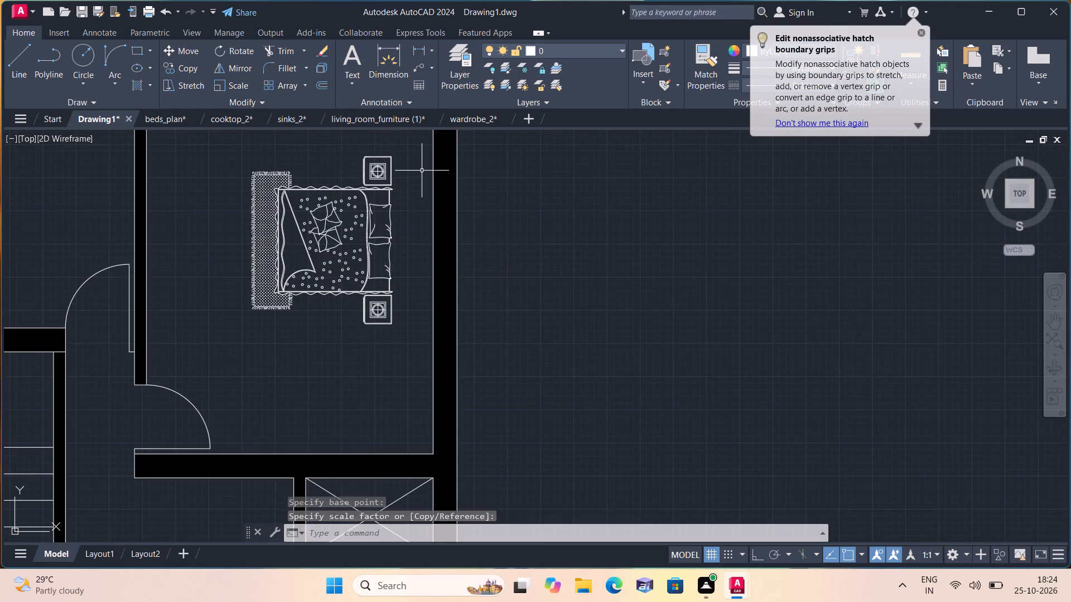
middle_drag(361, 234, 459, 279)
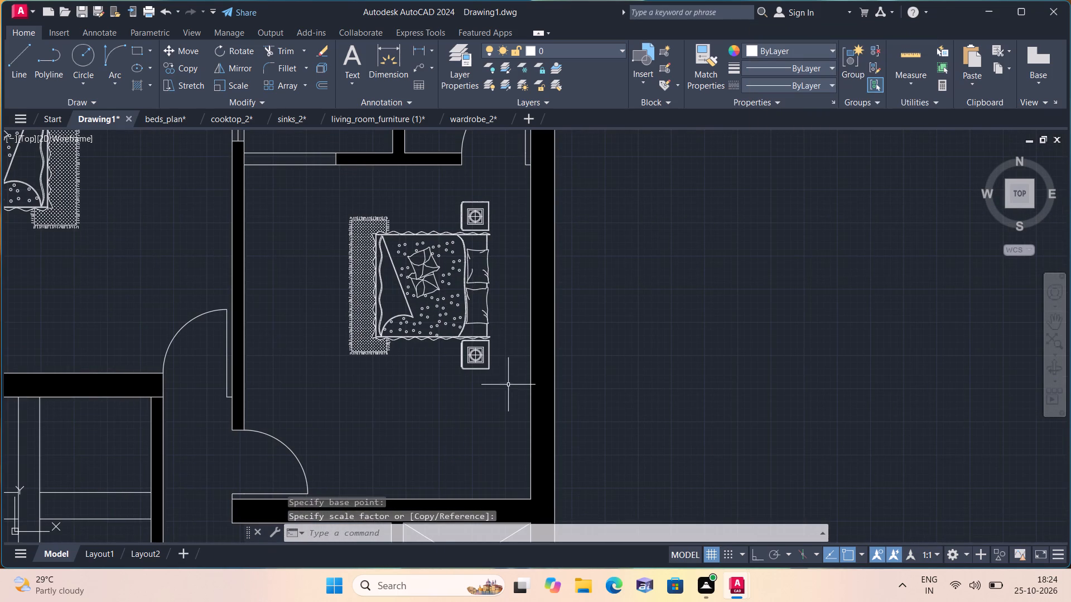
Move the eastern bedroom's whole bed set slightly east, closer to the east wall.
click(508, 385)
click(317, 192)
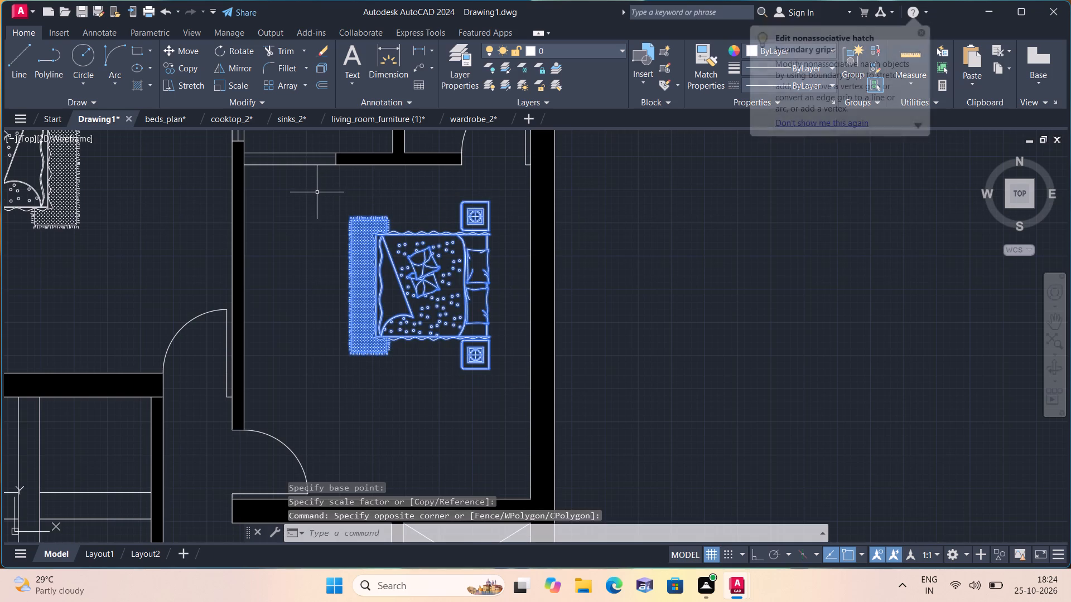
click(178, 50)
click(395, 256)
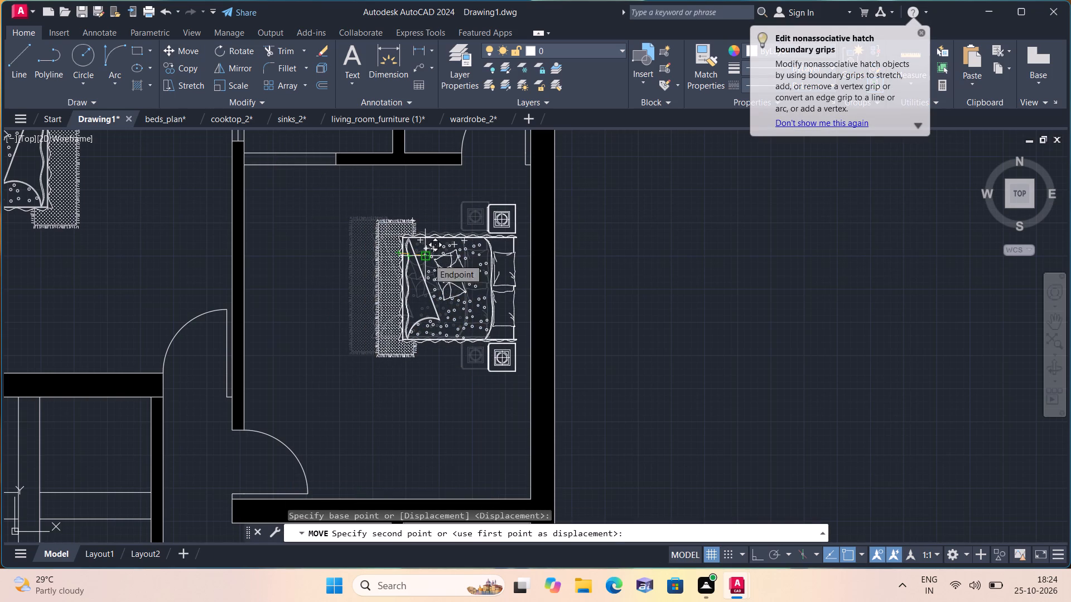
click(428, 259)
Scale the large upright toilet northeast of the plan down freehand to roughly an eighth of its size.
scroll(393, 280, down, 3)
scroll(463, 300, down, 1)
middle_drag(456, 300, 452, 307)
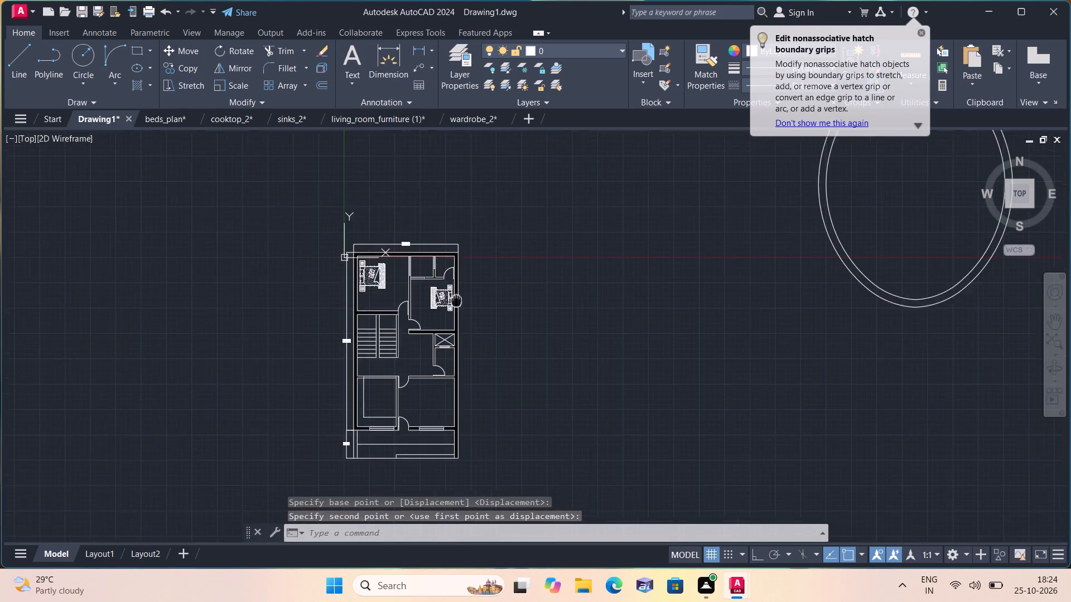
scroll(452, 307, down, 1)
middle_drag(452, 307, 451, 333)
scroll(451, 337, down, 1)
scroll(627, 306, up, 1)
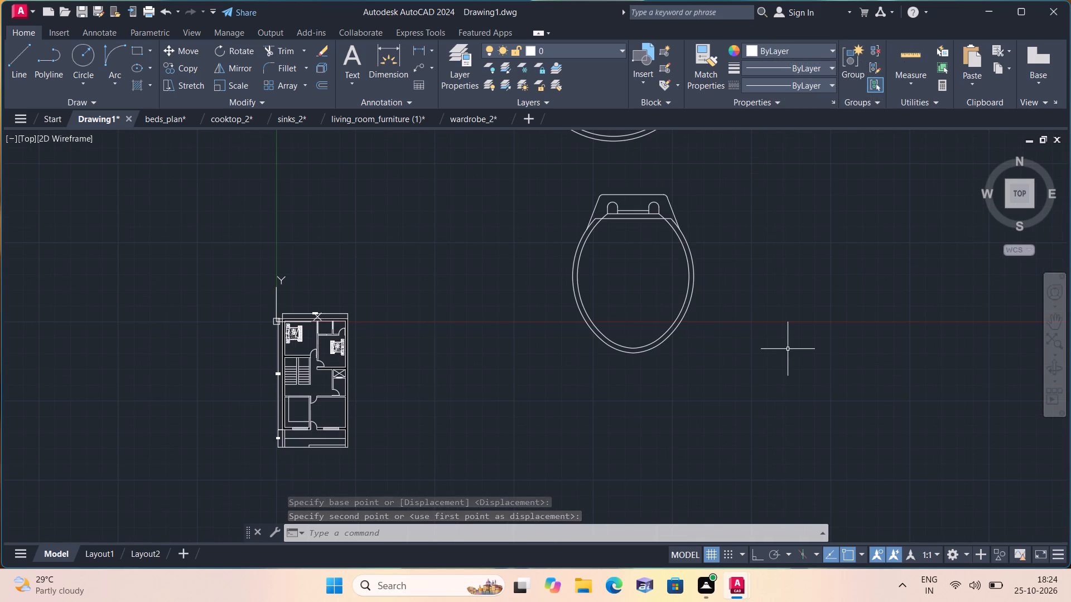
drag(788, 349, 769, 334)
click(549, 183)
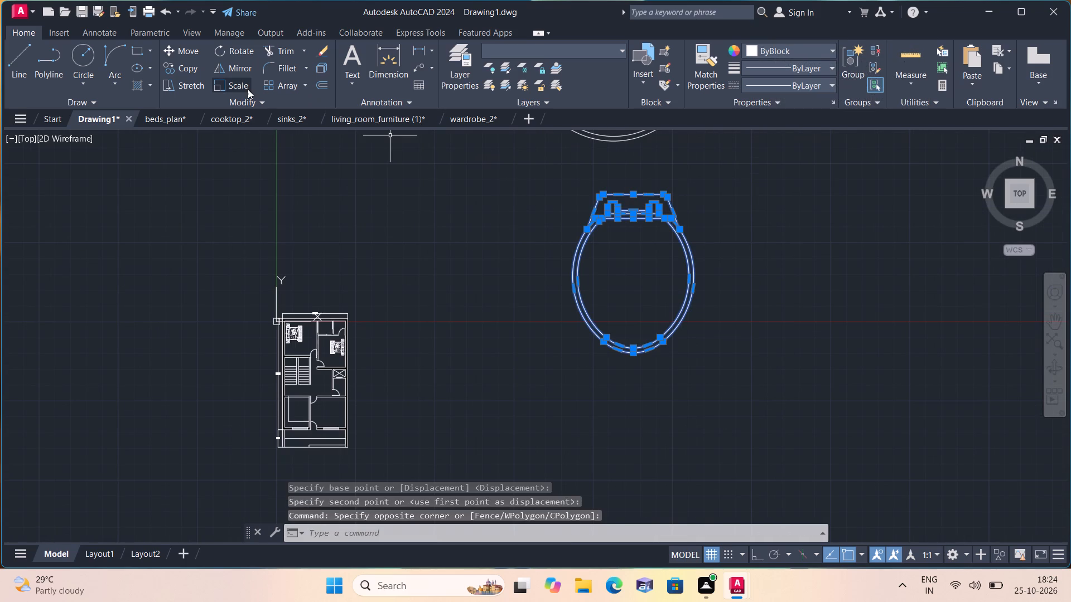
click(238, 83)
click(665, 284)
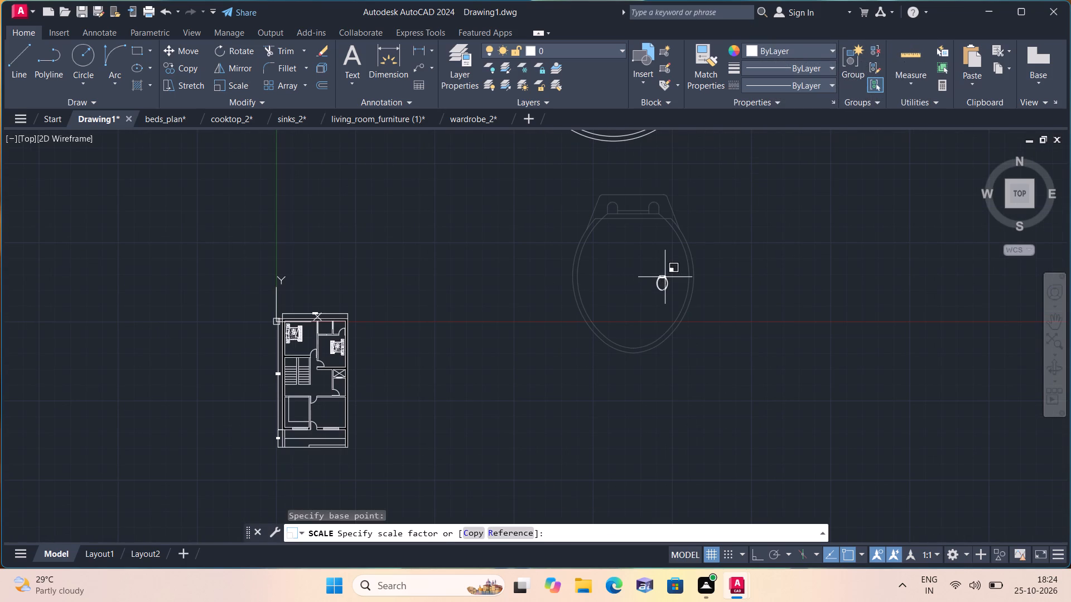
click(666, 274)
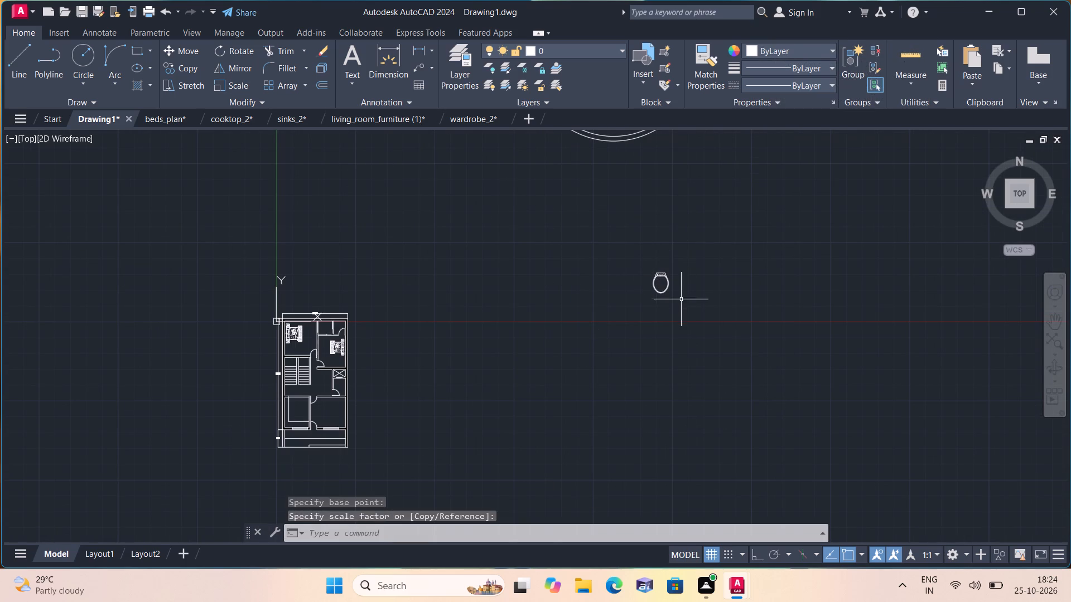
Scale the same upright toilet down again freehand to roughly a quarter of its size.
click(688, 309)
click(616, 229)
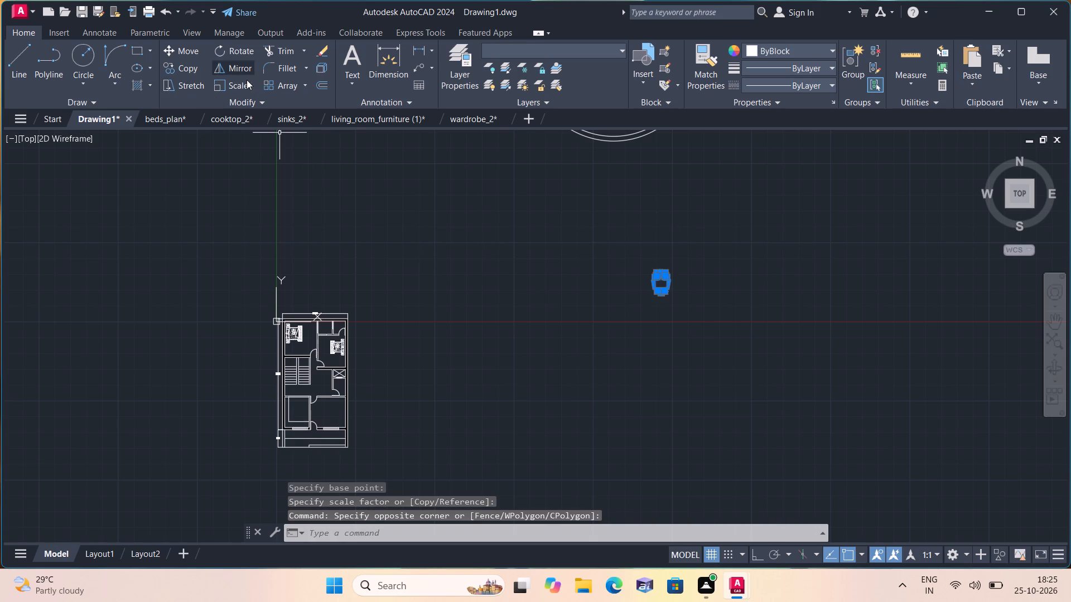
click(239, 83)
scroll(654, 288, up, 3)
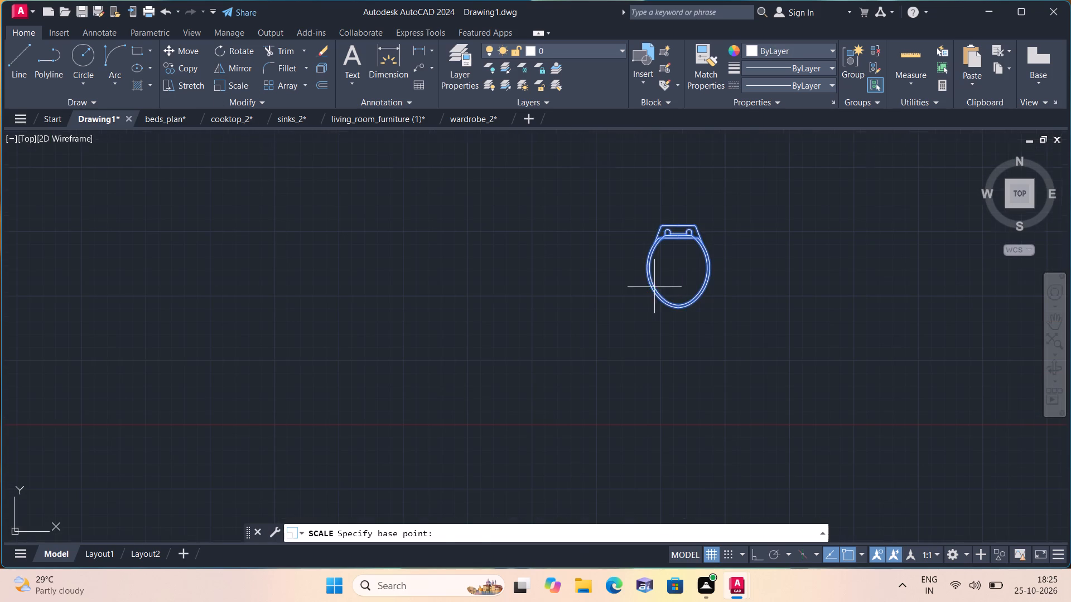
click(661, 276)
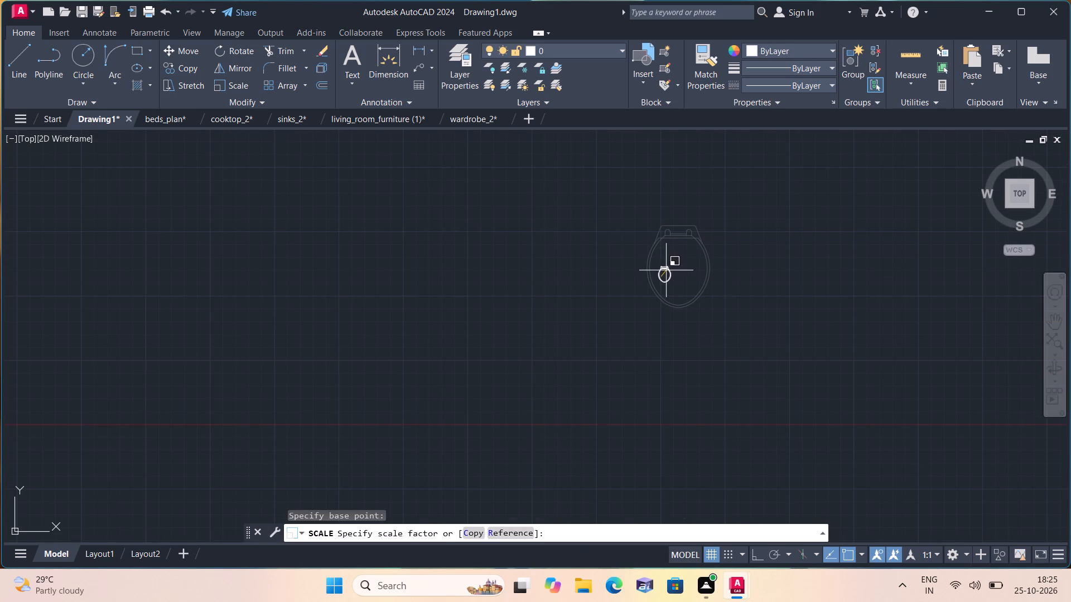
click(666, 270)
Move the reduced upright toilet into the bathroom south of the crossed shaft, its back against the north wall below the window.
drag(686, 300, 678, 282)
click(623, 247)
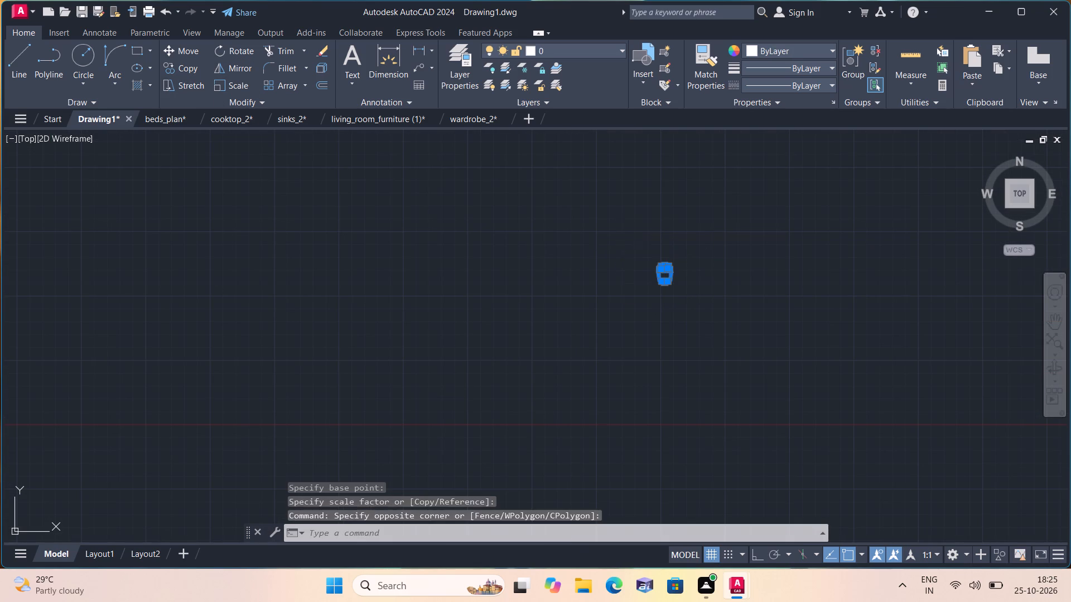
click(189, 50)
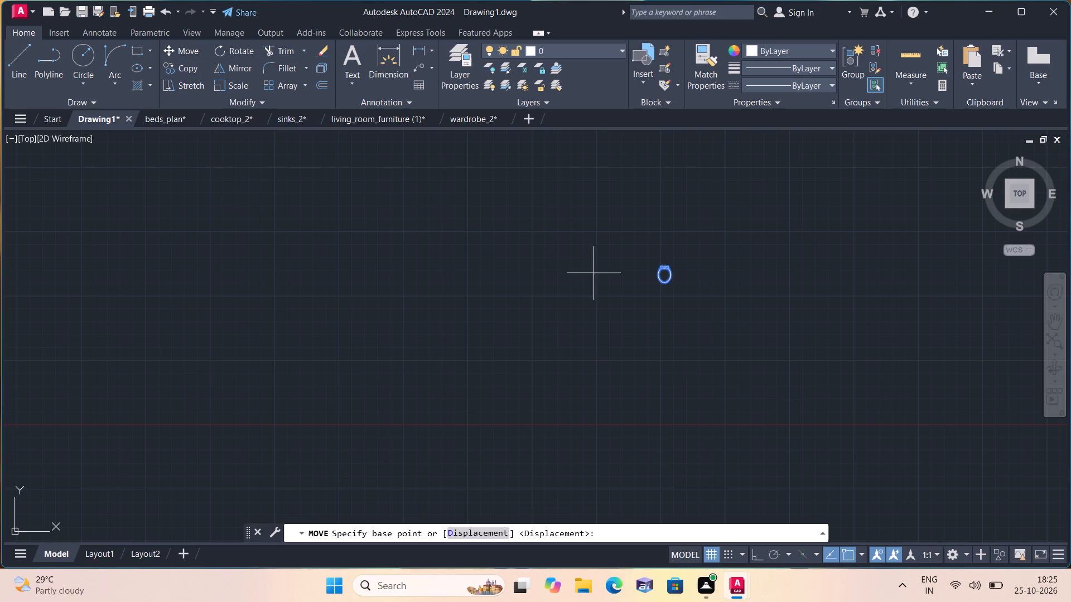
click(664, 273)
scroll(650, 280, down, 1)
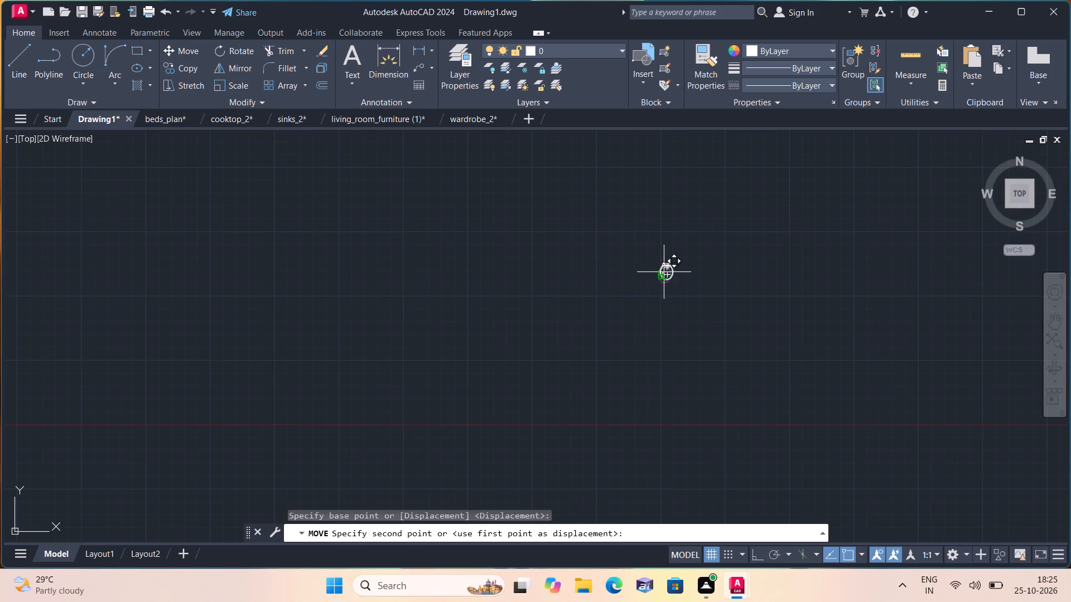
scroll(629, 285, down, 1)
middle_drag(548, 338, 718, 166)
scroll(252, 287, up, 4)
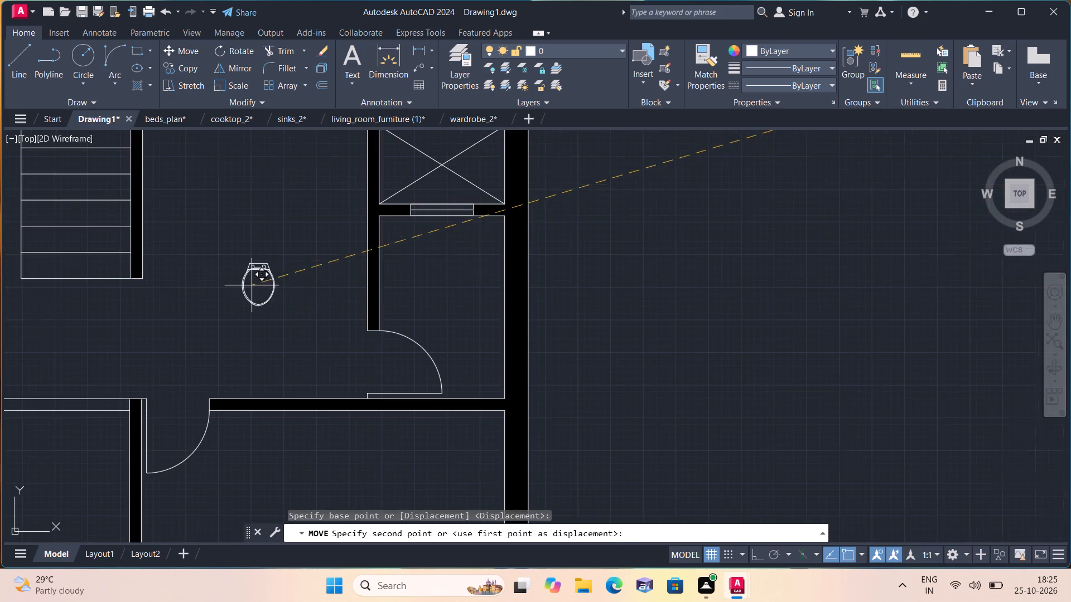
scroll(433, 265, up, 3)
middle_drag(433, 242, 450, 287)
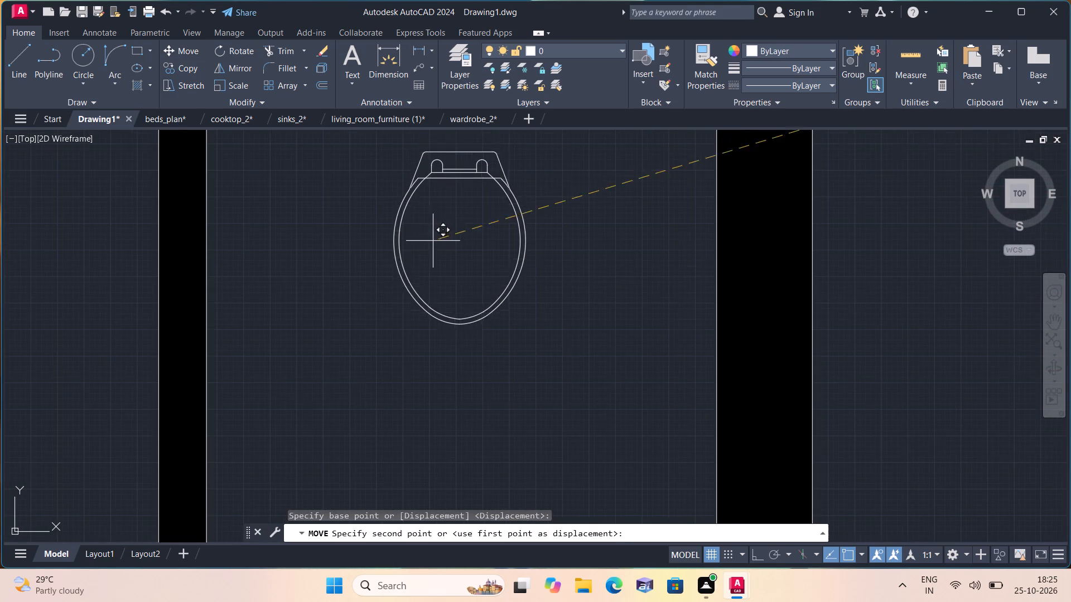
middle_drag(450, 287, 496, 387)
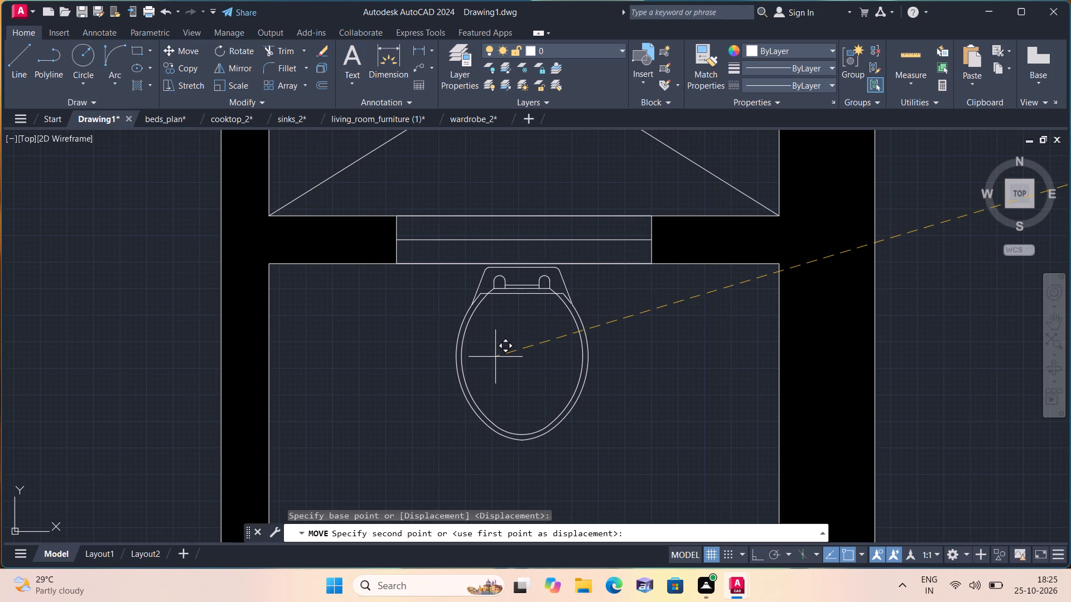
click(495, 357)
Scale the large sideways toilet below the kitchen sink block down freehand to roughly one twentieth of its size.
scroll(493, 348, down, 2)
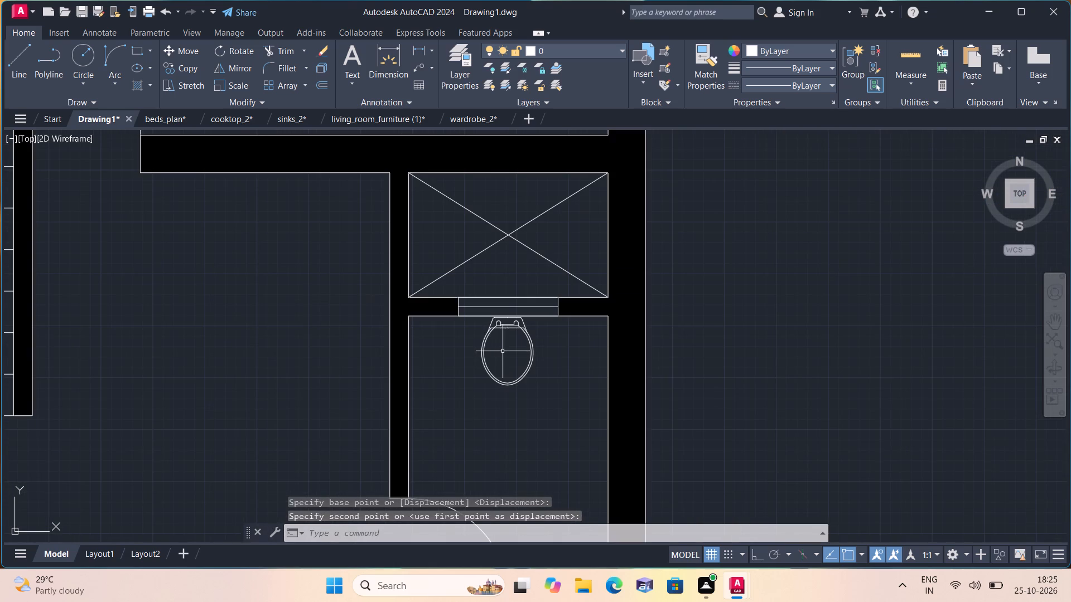
scroll(480, 408, down, 1)
middle_drag(476, 414, 460, 418)
scroll(476, 414, down, 1)
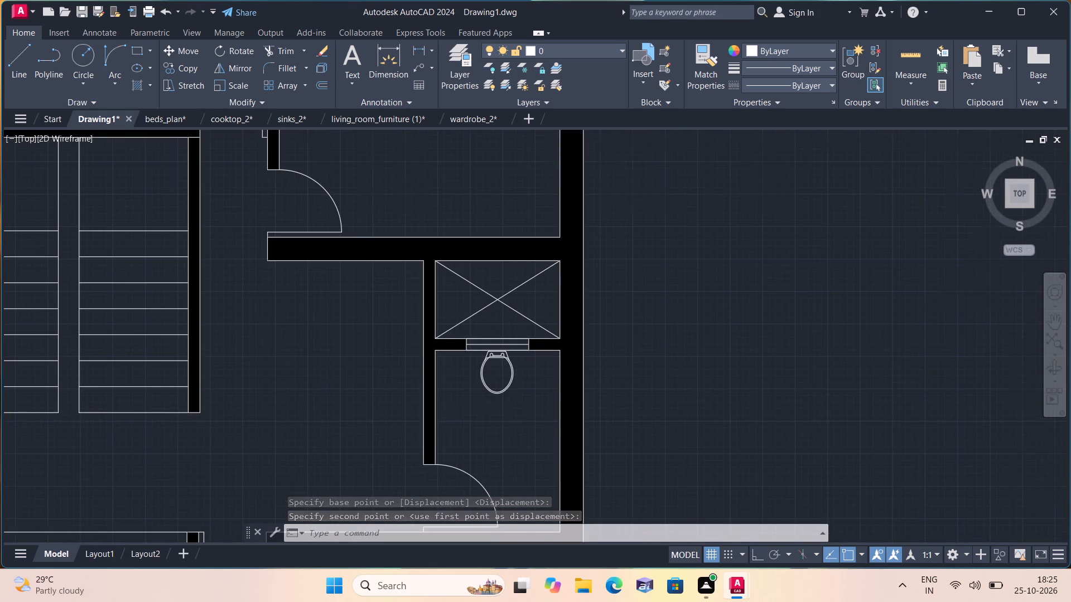
middle_drag(460, 418, 382, 514)
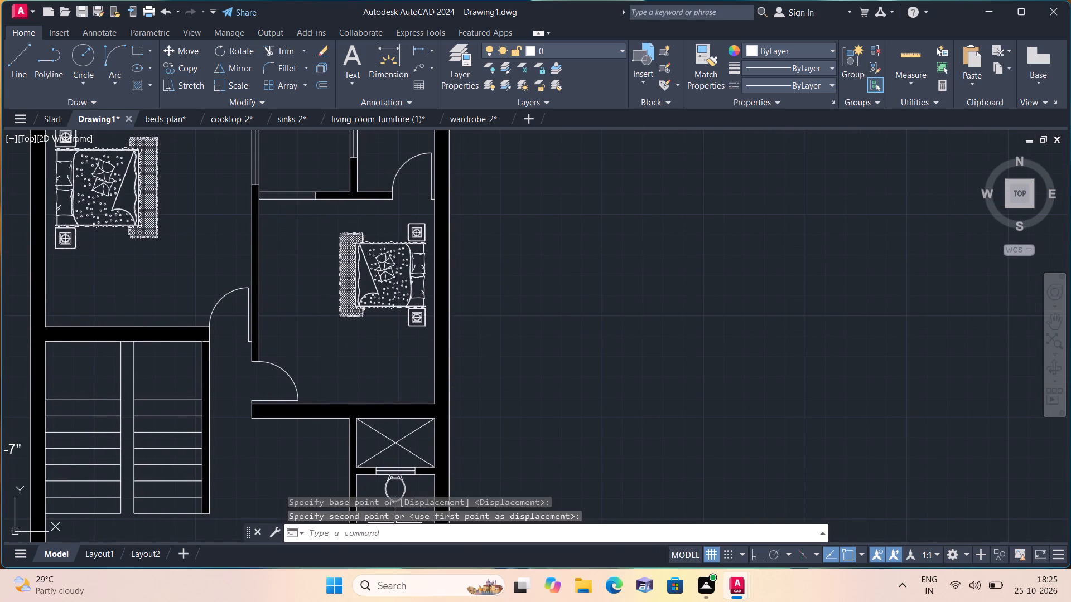
scroll(398, 532, down, 4)
middle_drag(458, 428, 424, 357)
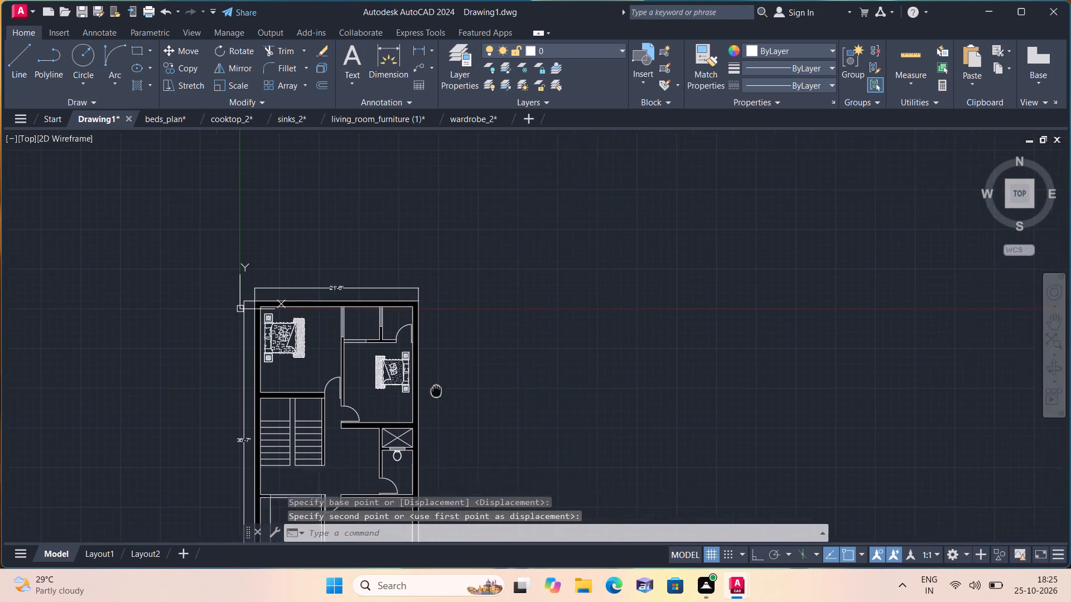
middle_drag(424, 357, 423, 352)
scroll(423, 352, down, 2)
scroll(421, 343, up, 4)
scroll(421, 343, down, 4)
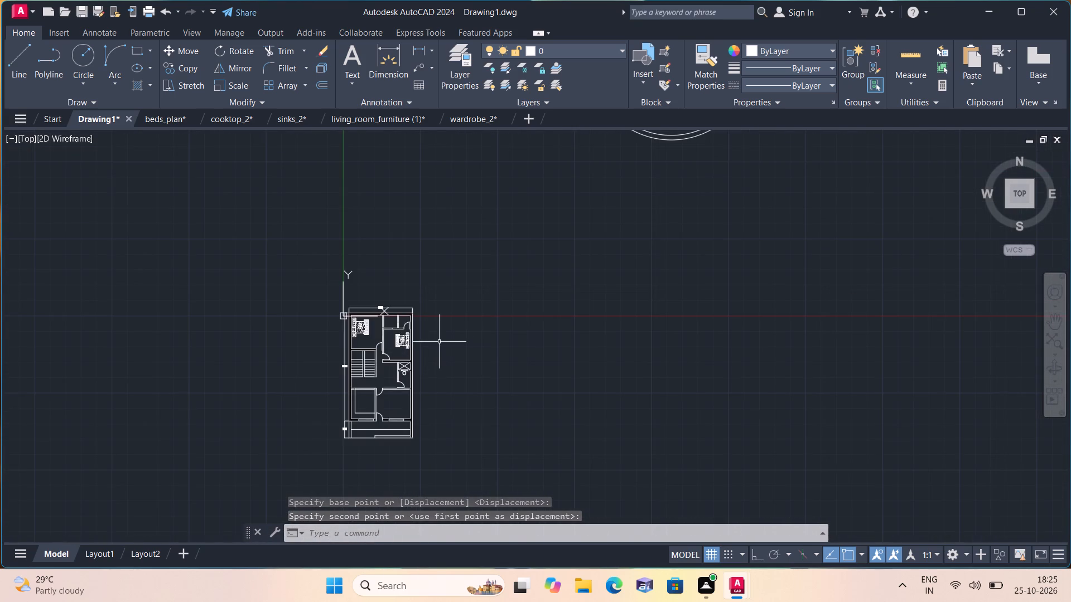
scroll(460, 317, down, 1)
middle_drag(460, 317, 388, 502)
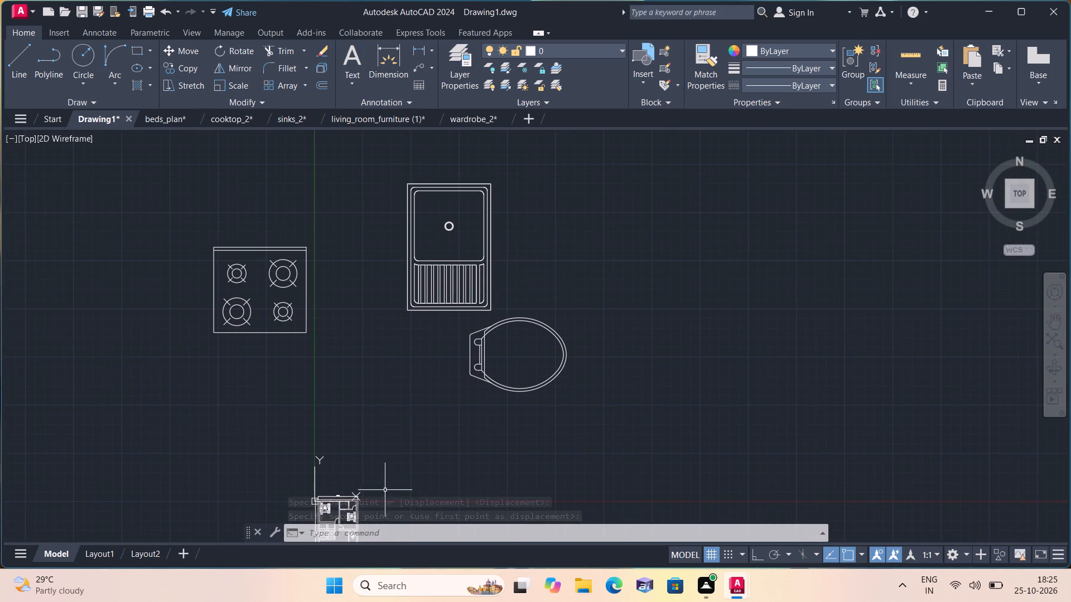
scroll(444, 367, up, 2)
drag(724, 459, 694, 441)
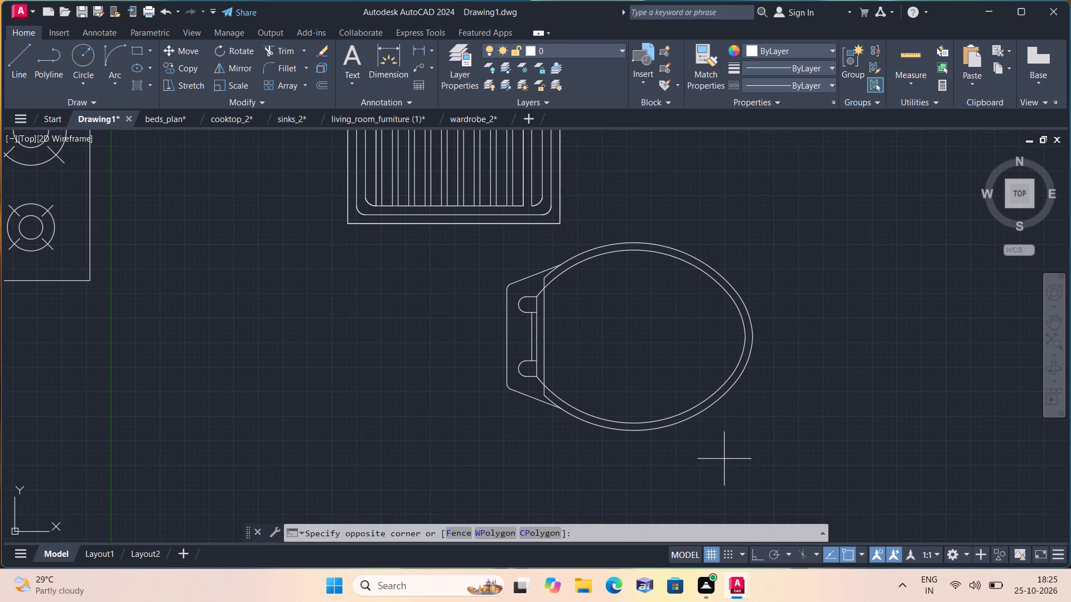
click(455, 280)
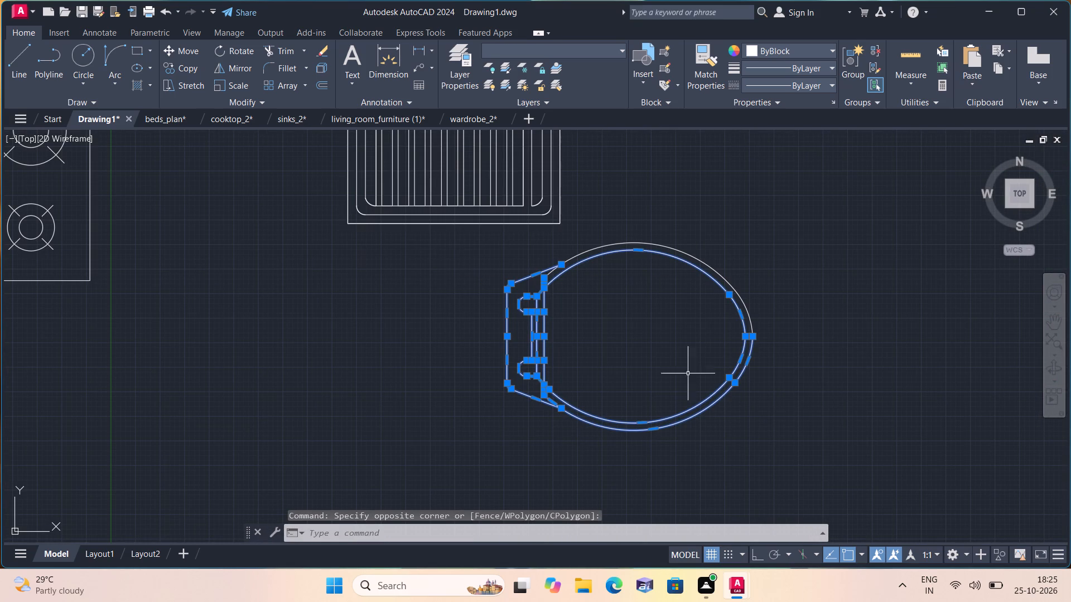
drag(756, 350, 750, 341)
click(715, 275)
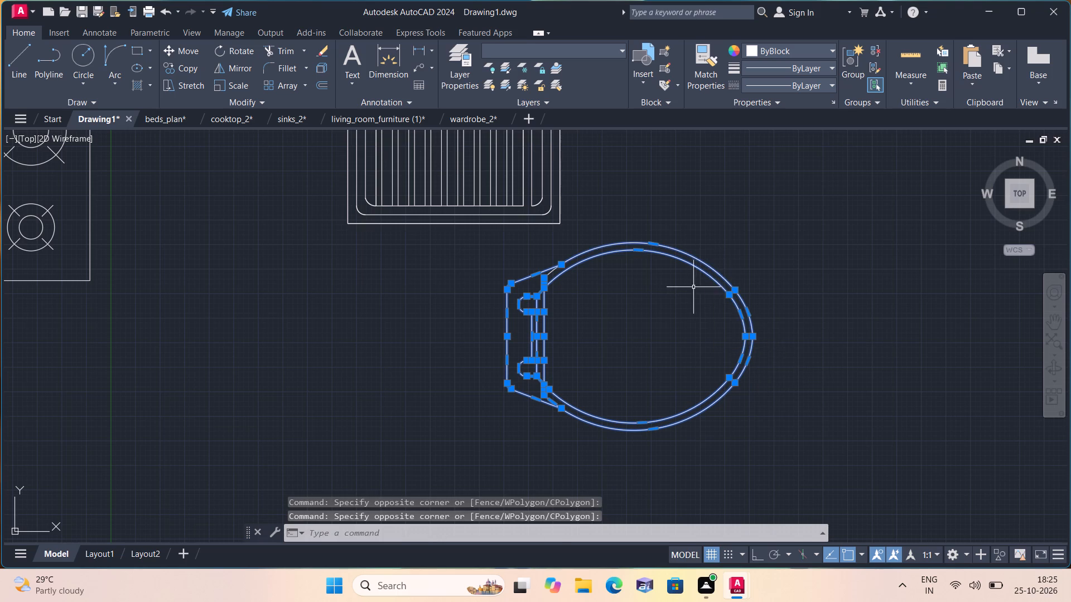
scroll(572, 263, up, 2)
drag(547, 336, 542, 327)
click(493, 268)
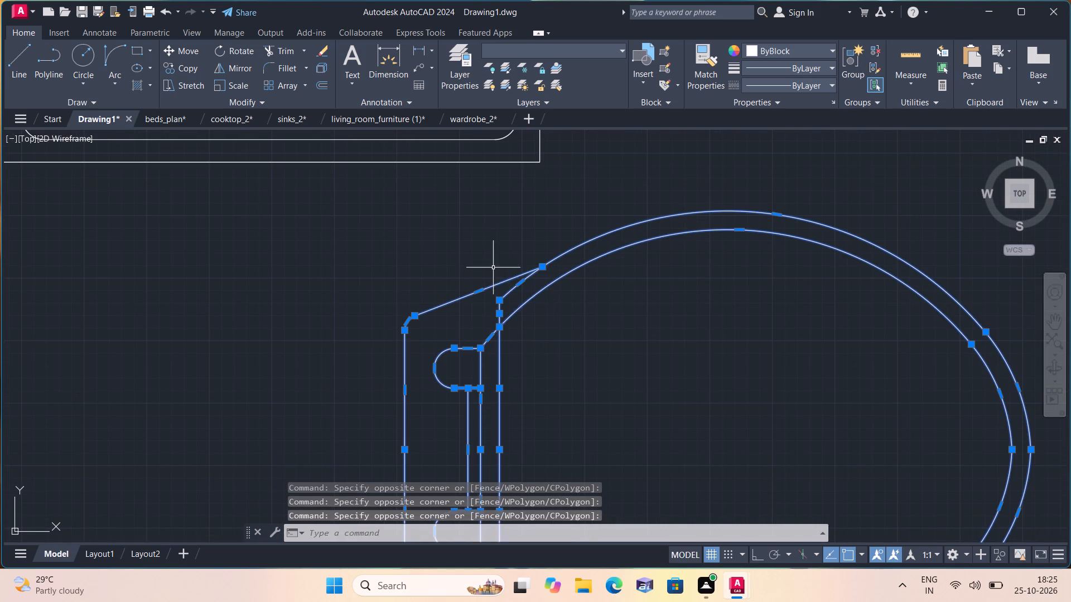
scroll(493, 268, down, 3)
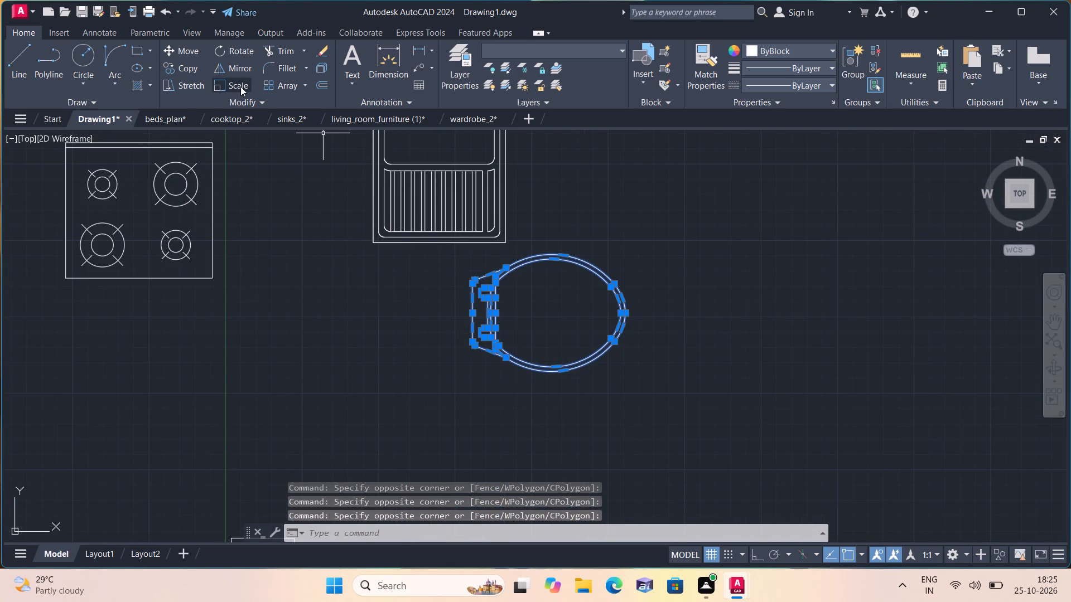
click(240, 86)
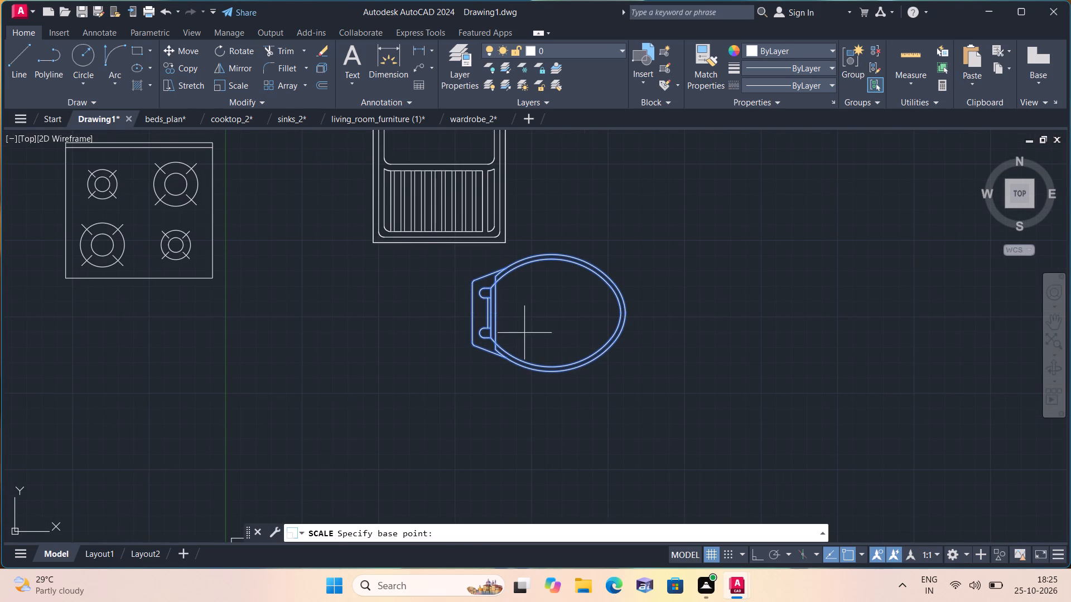
scroll(523, 329, up, 2)
click(523, 329)
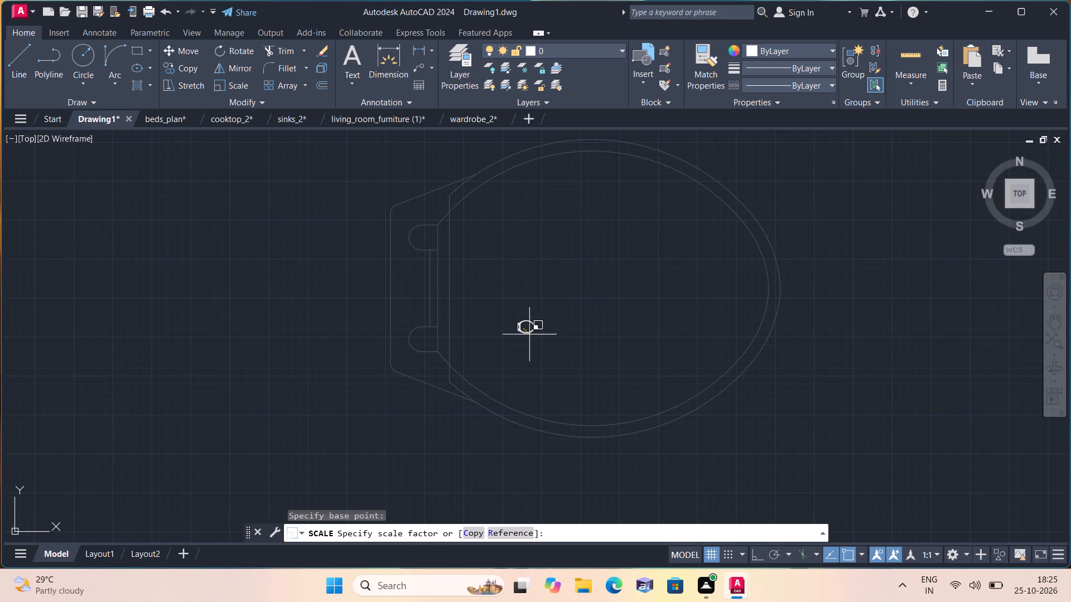
click(529, 334)
Move the reduced sideways toilet into the northeast corner bathroom above the door, with its back facing the west partition.
click(565, 344)
click(467, 293)
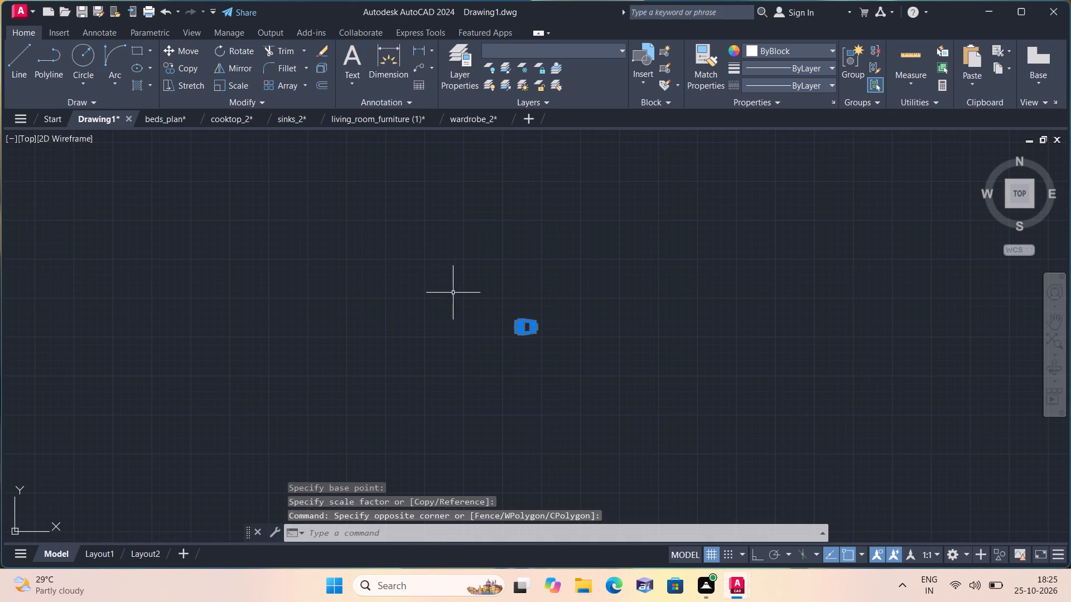
click(178, 47)
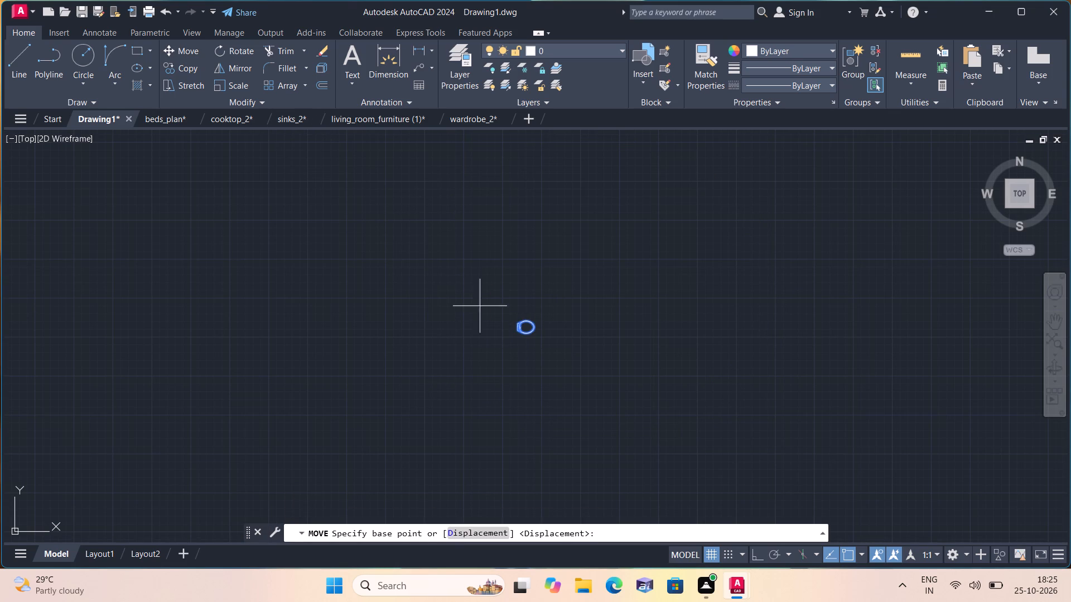
click(530, 325)
scroll(519, 316, down, 4)
middle_drag(392, 396, 394, 346)
scroll(390, 382, down, 1)
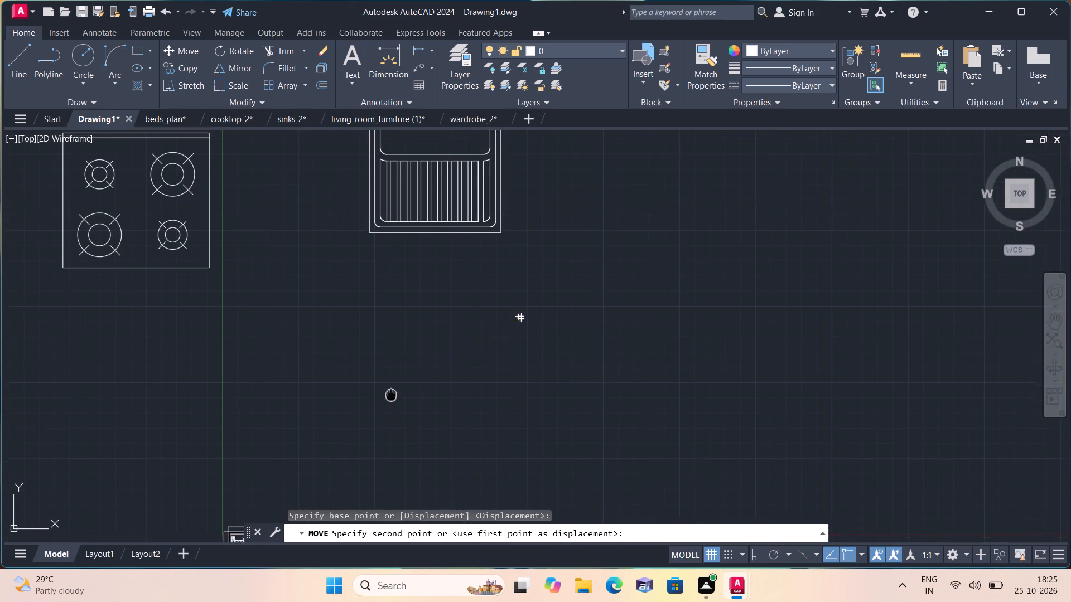
middle_drag(394, 346, 482, 218)
scroll(446, 331, up, 2)
scroll(323, 254, up, 3)
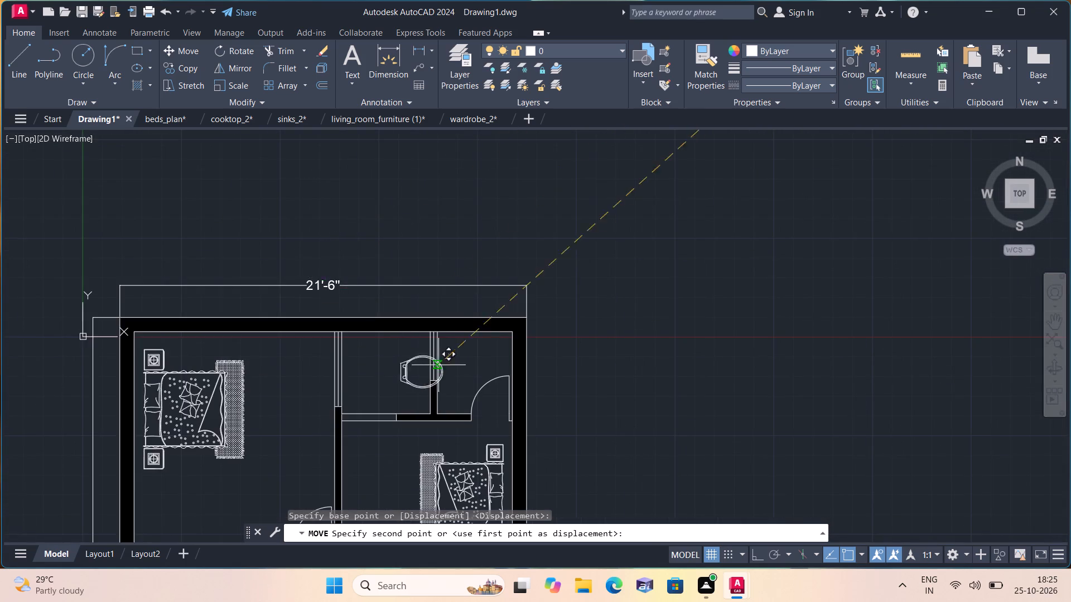
scroll(452, 377, up, 2)
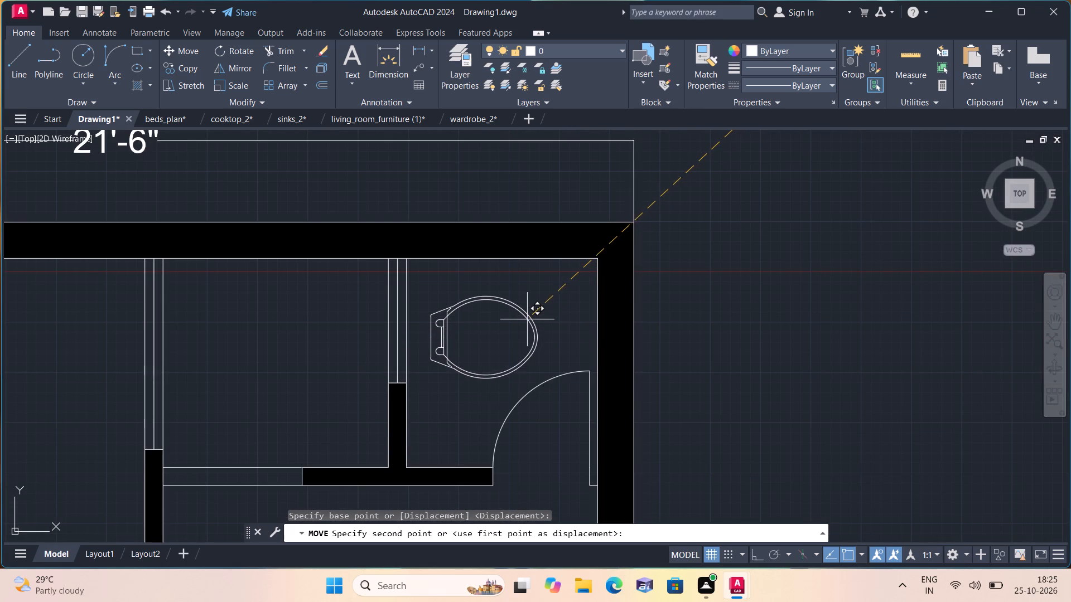
click(513, 303)
scroll(512, 308, up, 2)
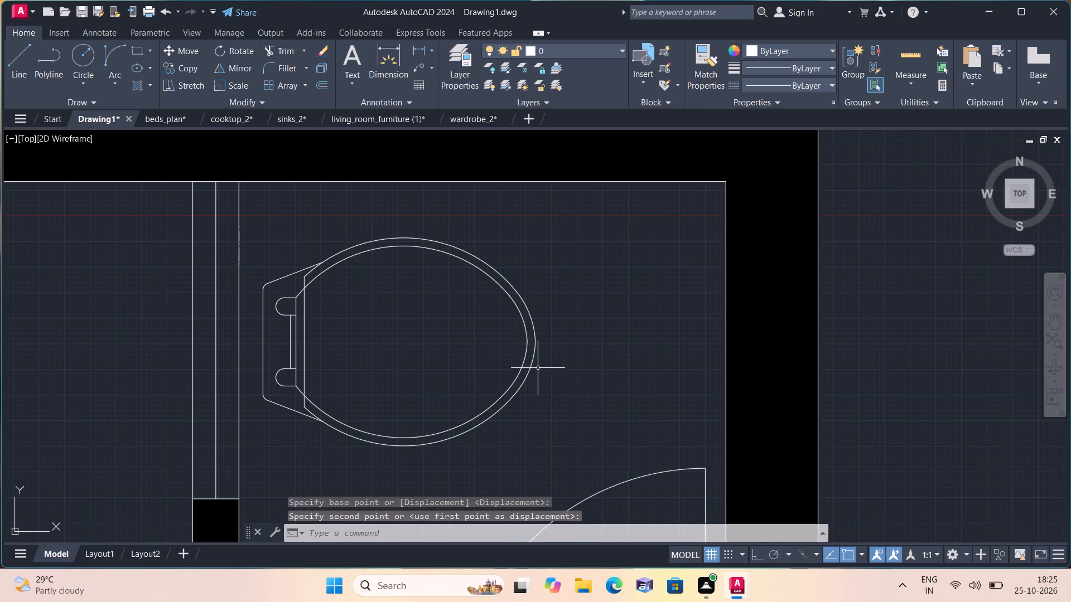
Scale the sideways toilet in the northeast bathroom down freehand to roughly three fifths of its size.
click(549, 386)
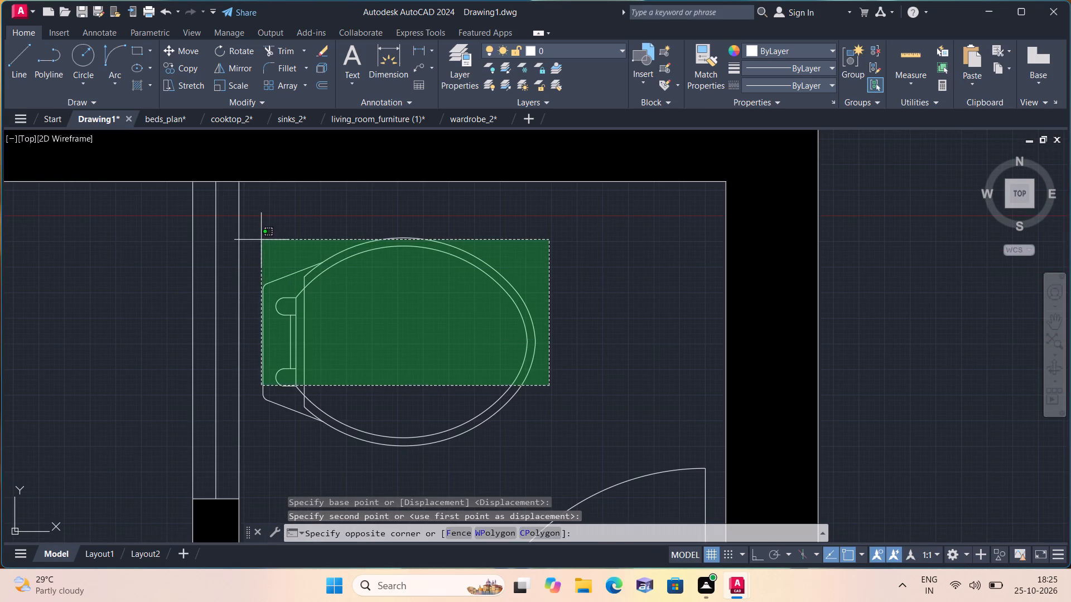
click(260, 239)
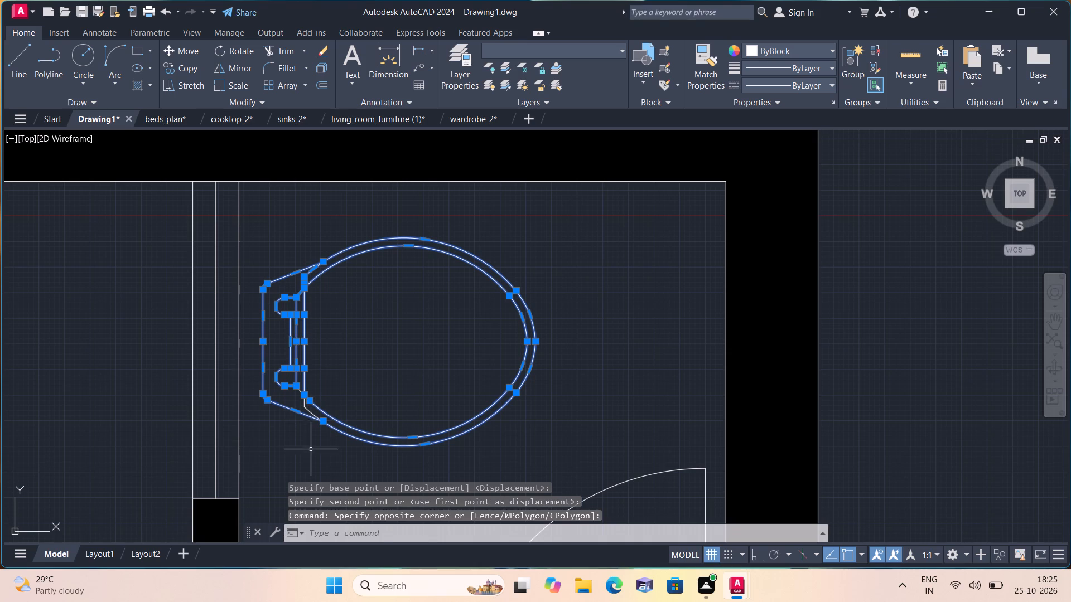
click(315, 442)
click(302, 395)
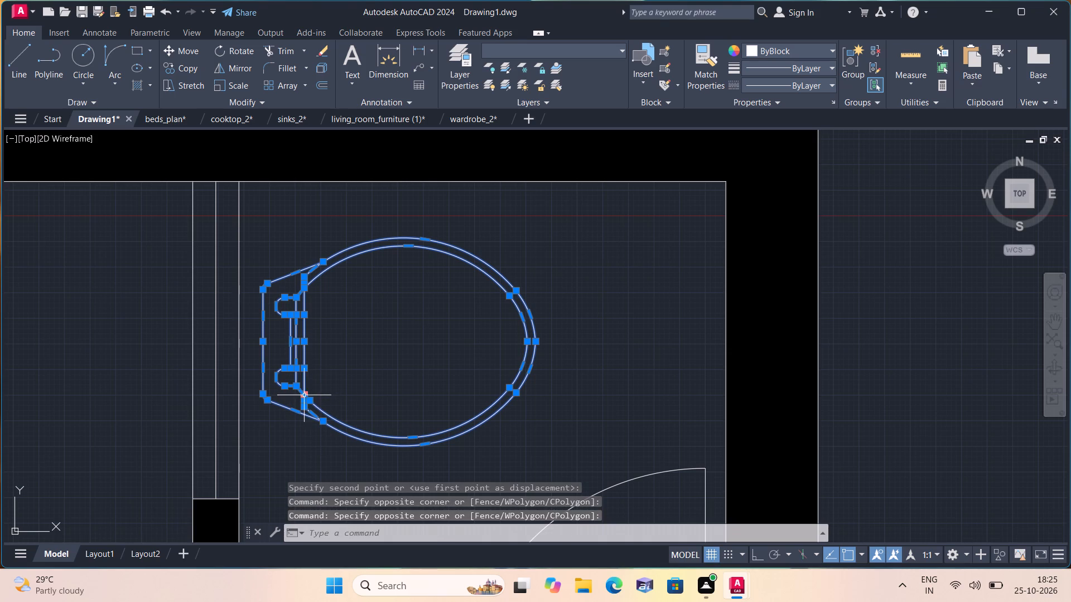
click(234, 85)
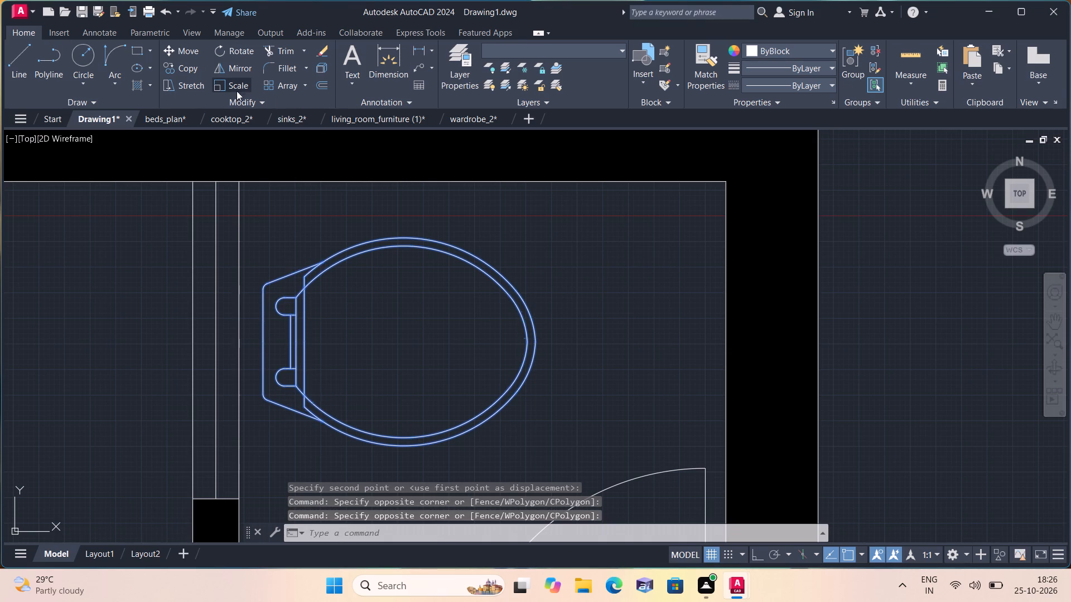
scroll(342, 334, down, 1)
click(350, 354)
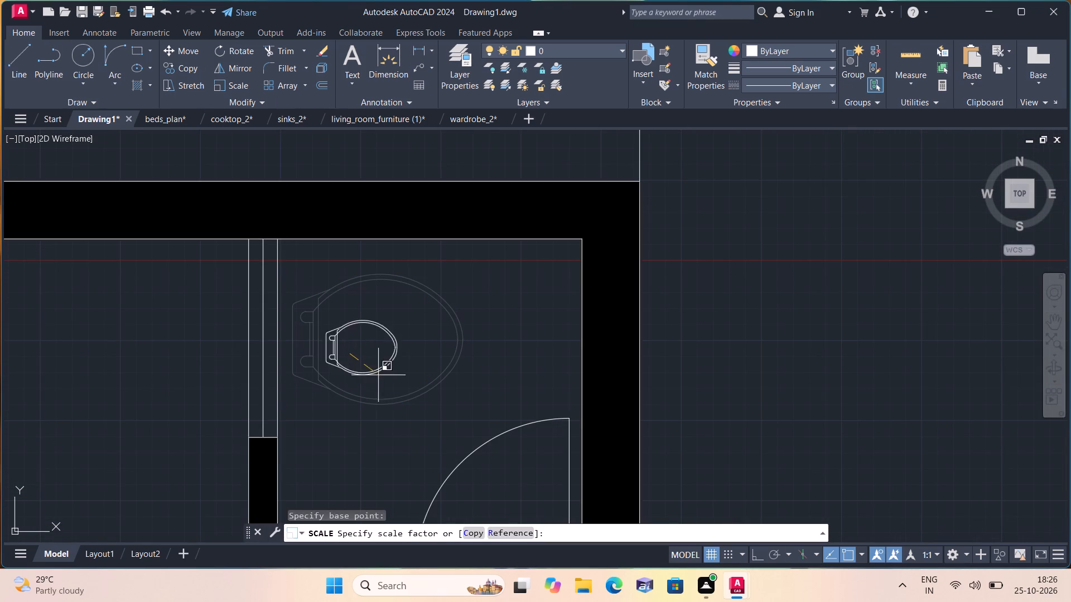
click(388, 386)
Move the reduced sideways toilet west so its back sits close to the bathroom's west partition.
drag(454, 399, 446, 388)
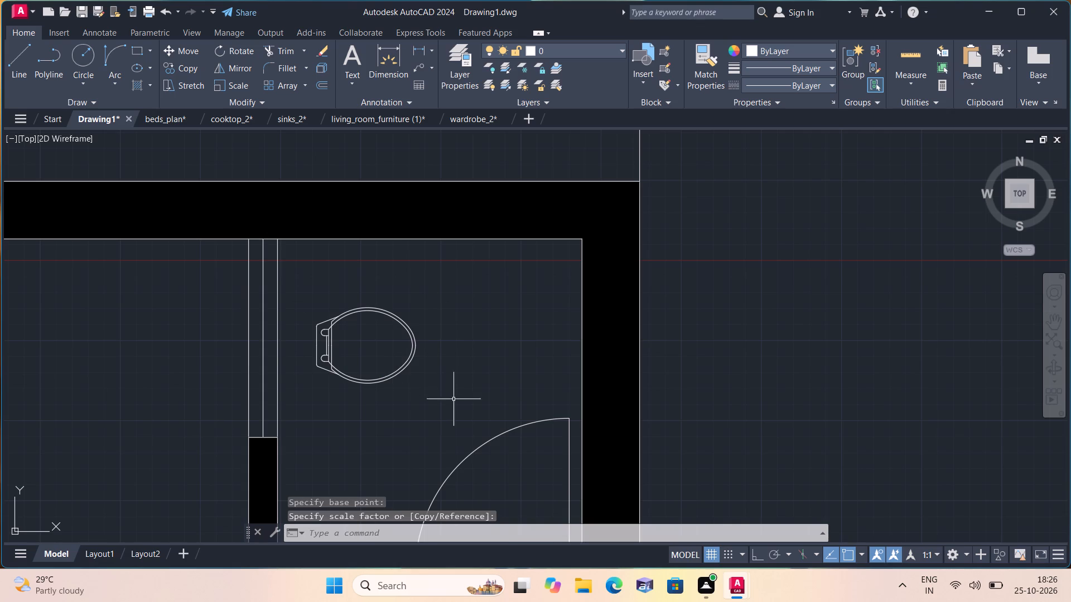
drag(446, 388, 448, 390)
click(309, 297)
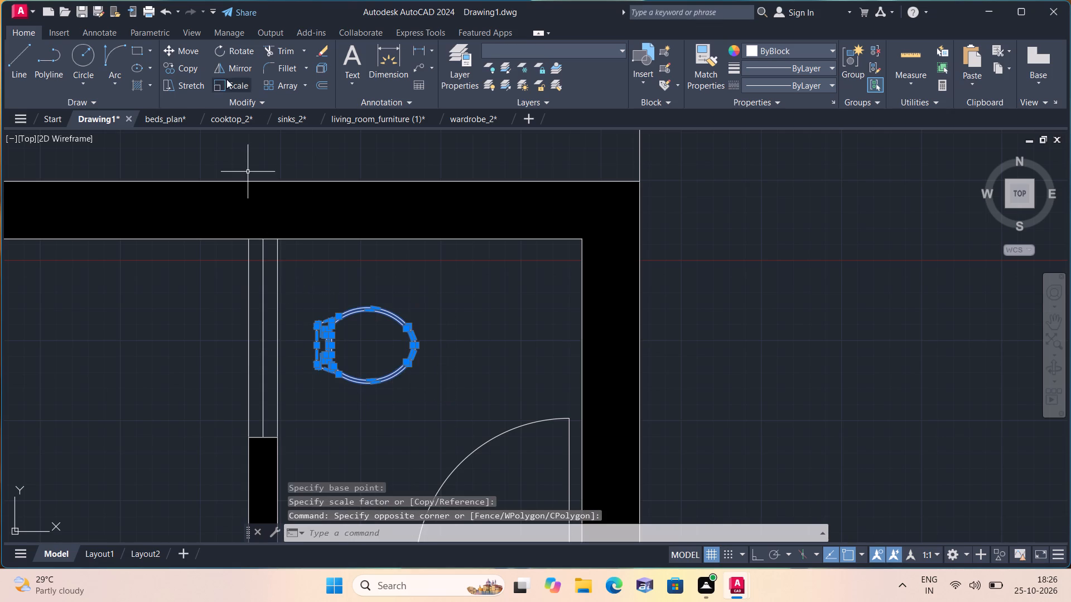
click(181, 48)
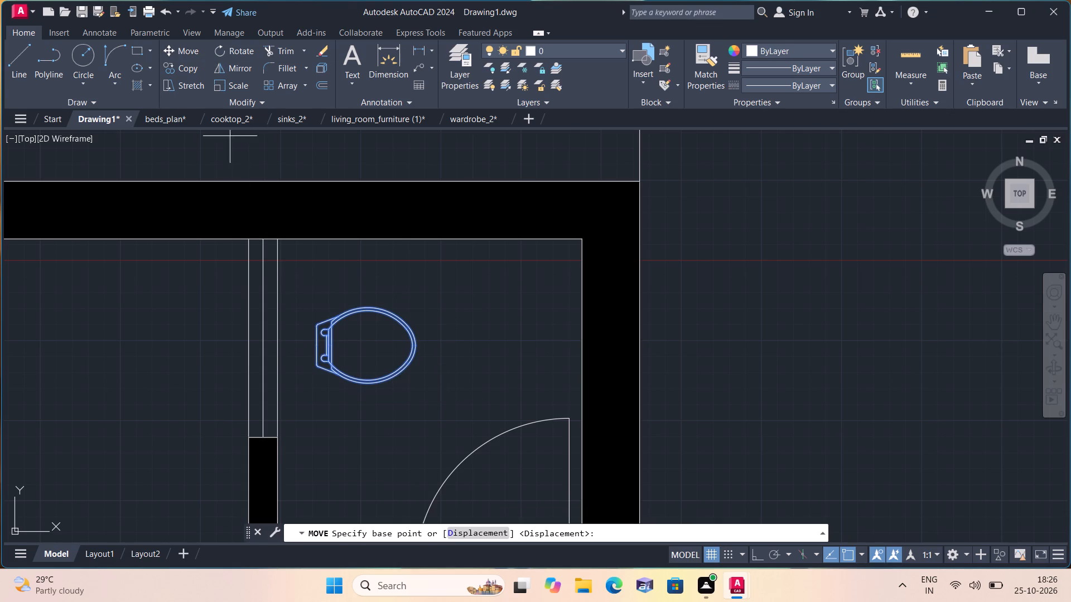
click(368, 348)
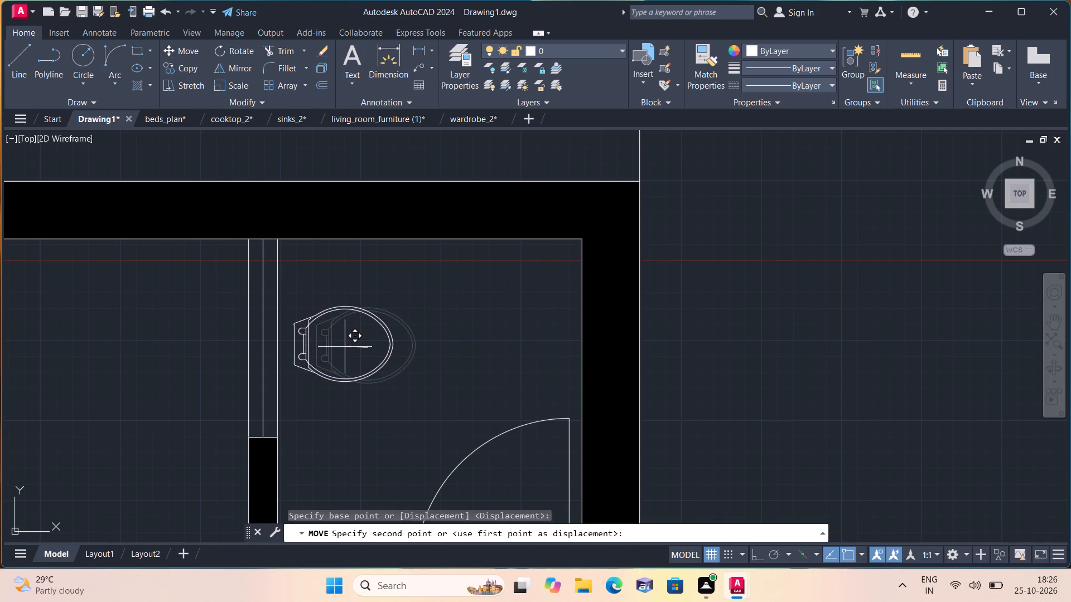
click(331, 347)
Scale the large kitchen sink block above the floor plan down freehand to roughly one twenty-fifth of its size.
scroll(333, 356, down, 3)
middle_drag(366, 363, 398, 317)
scroll(370, 351, down, 1)
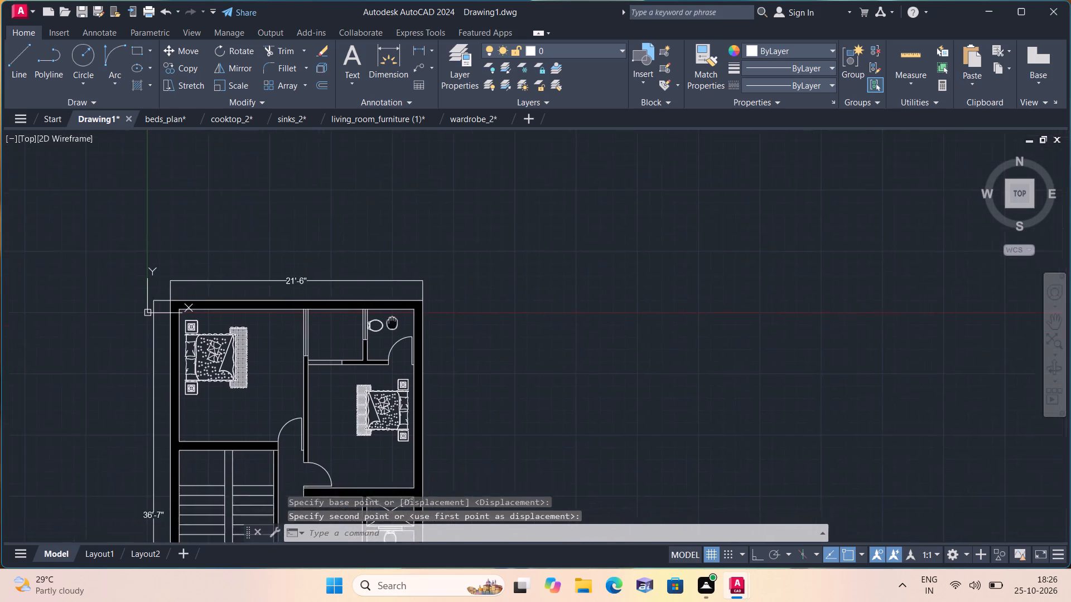
middle_drag(398, 317, 461, 274)
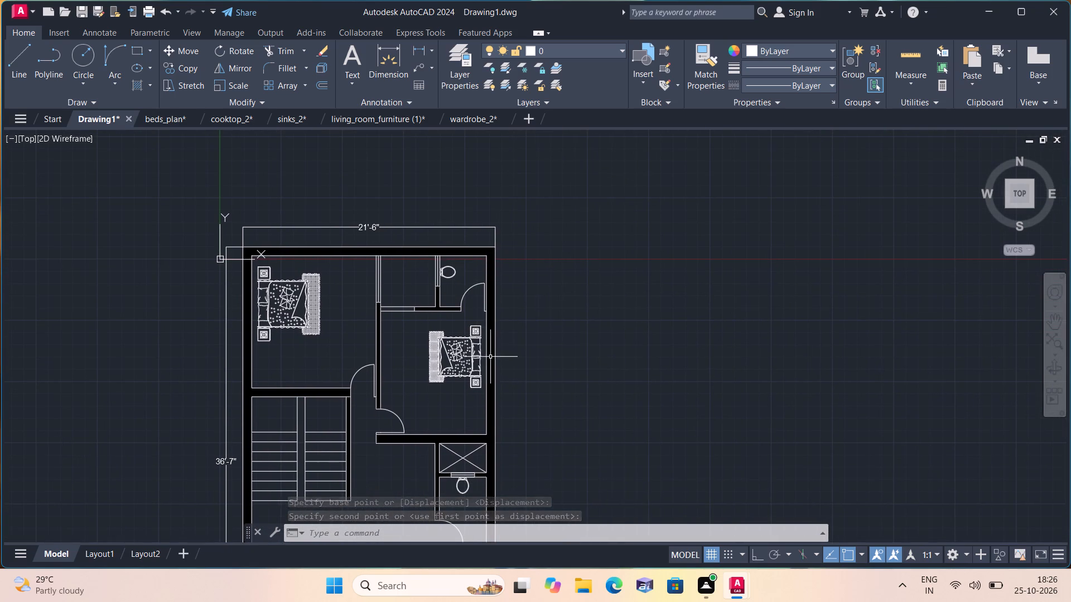
scroll(490, 357, down, 1)
middle_drag(489, 353, 506, 305)
scroll(506, 305, down, 3)
middle_drag(524, 293, 364, 383)
scroll(488, 317, down, 1)
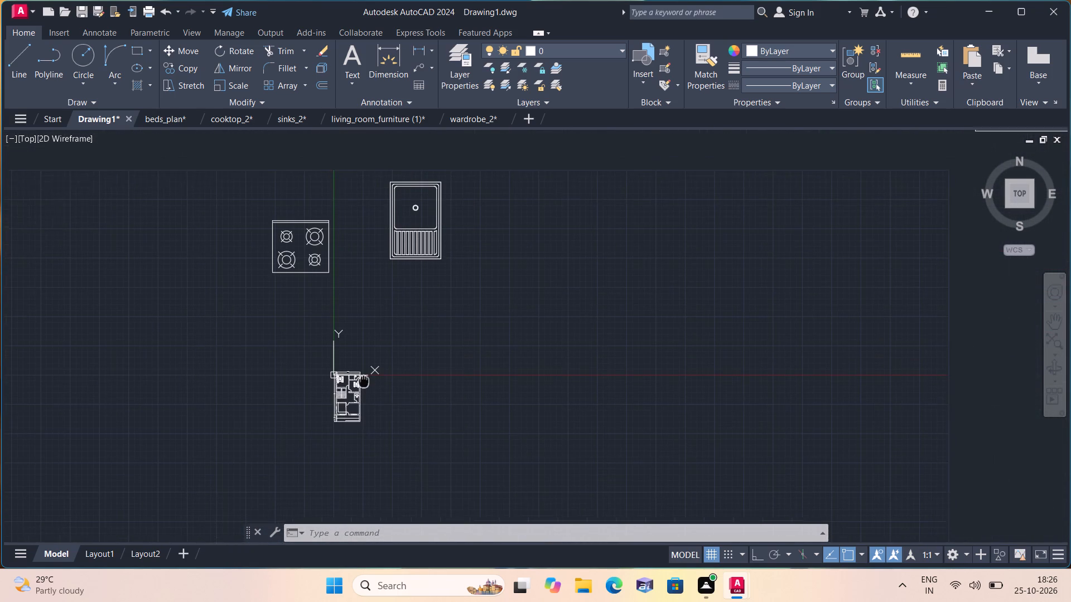
middle_drag(364, 383, 369, 390)
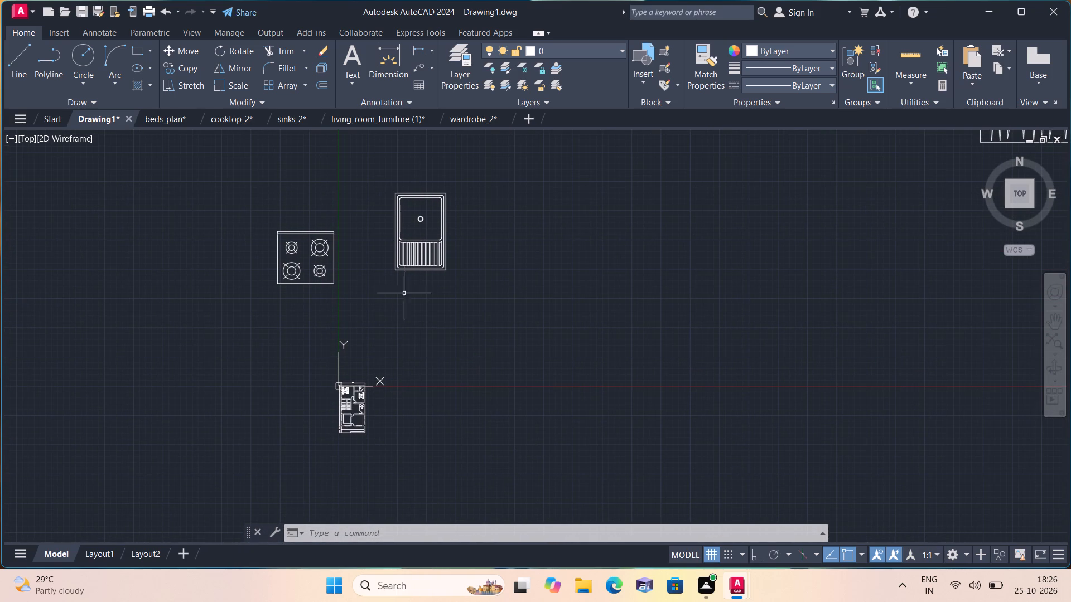
click(417, 265)
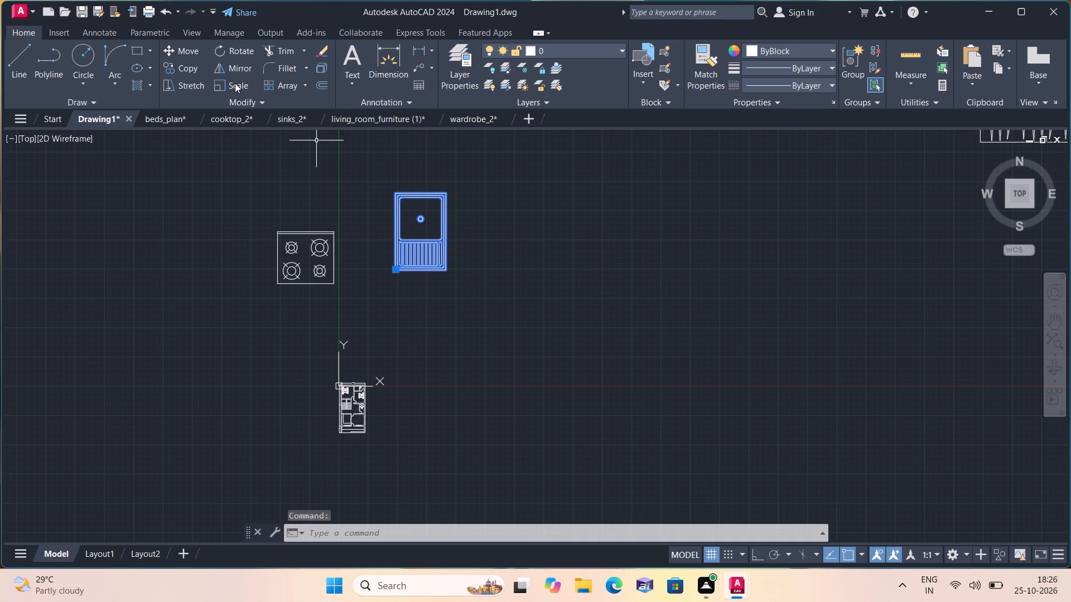
click(234, 83)
scroll(418, 235, up, 3)
click(418, 232)
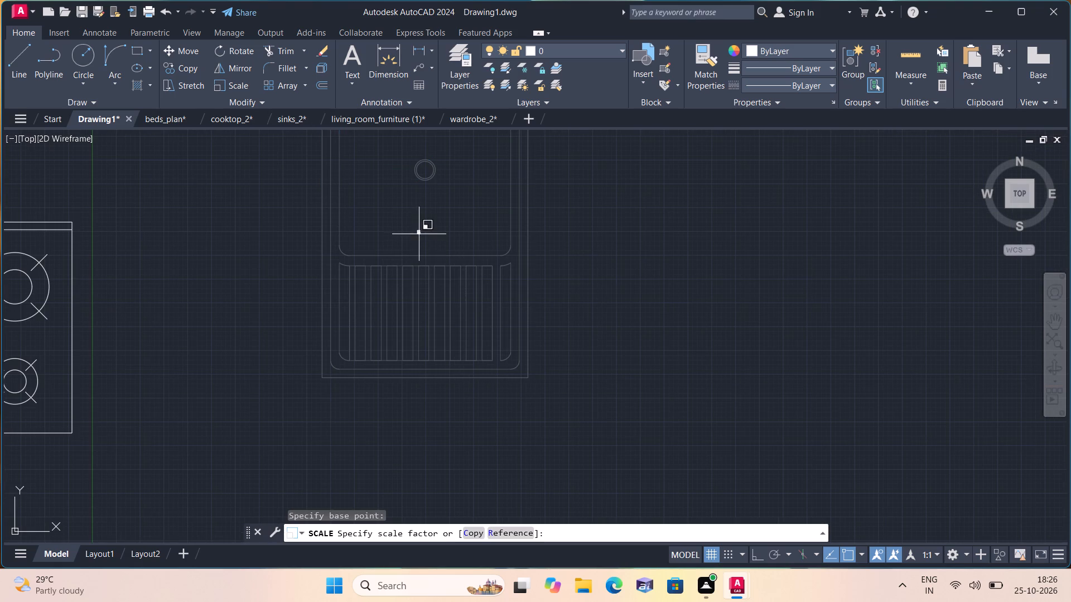
click(421, 237)
click(421, 237)
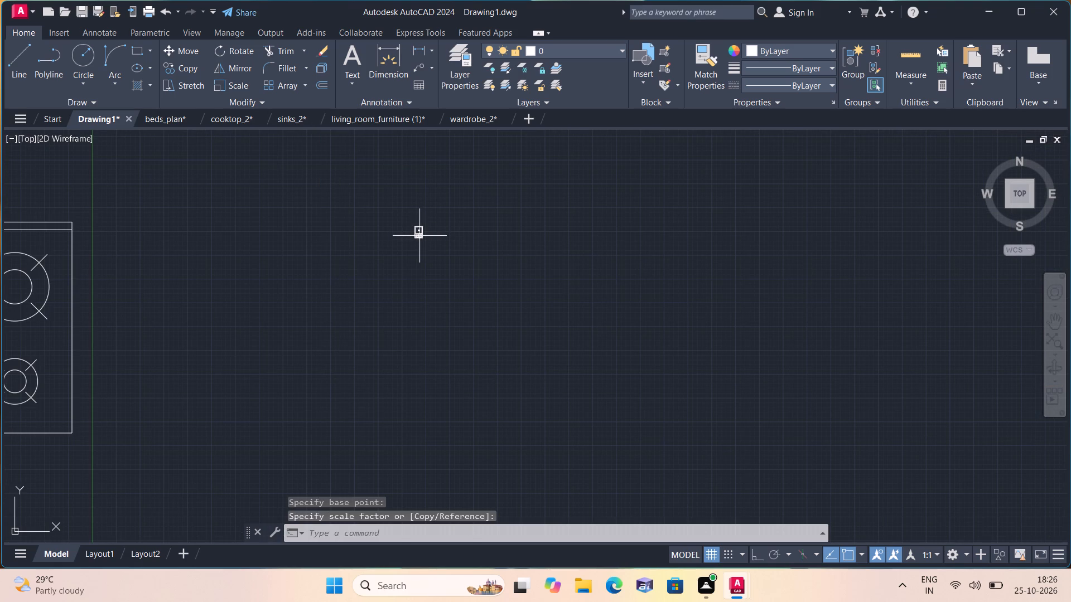
Move the reduced sink block by its corner grip into the kitchen, inside the counter outline.
click(418, 235)
click(417, 238)
scroll(416, 262, down, 1)
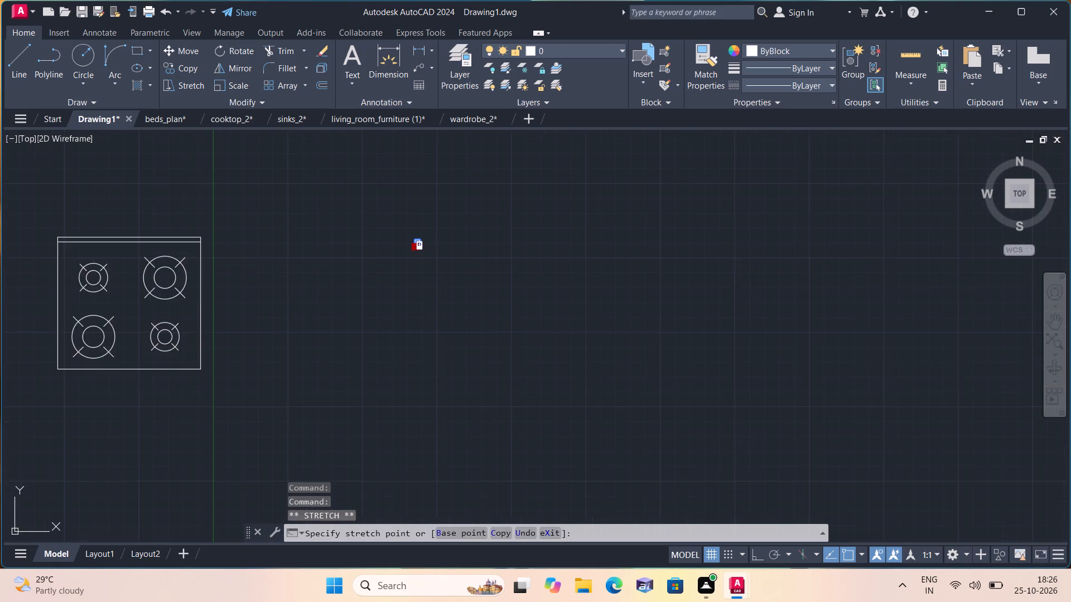
scroll(411, 331, down, 1)
middle_drag(358, 416, 420, 241)
scroll(356, 415, down, 1)
scroll(381, 356, up, 5)
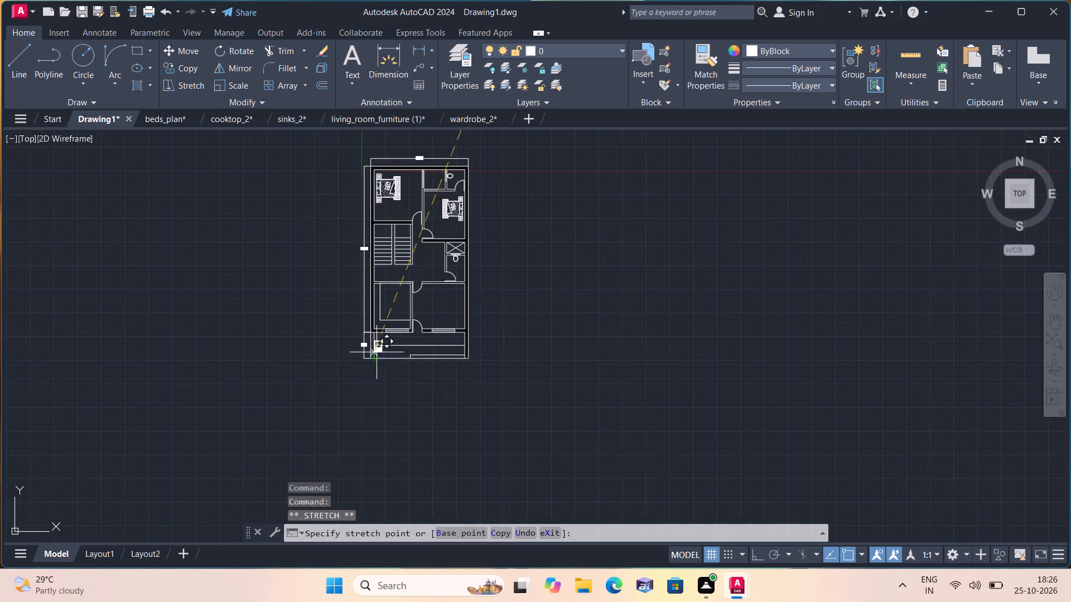
scroll(357, 231, up, 2)
middle_drag(358, 249, 307, 391)
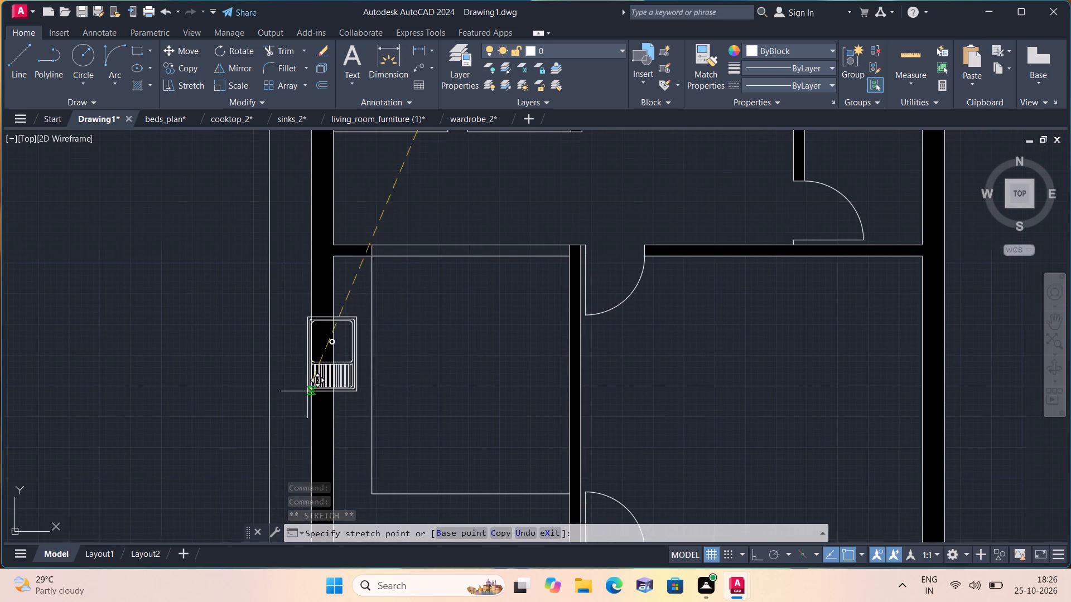
click(411, 394)
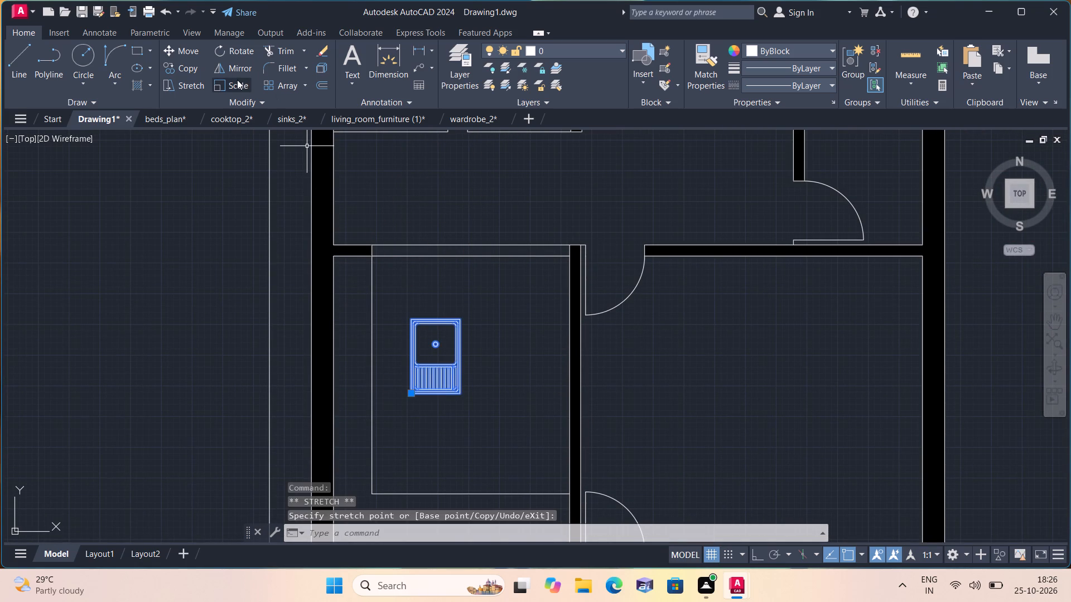
Scale the sink block in the kitchen down again freehand to a little over a third of its size.
click(236, 83)
click(430, 356)
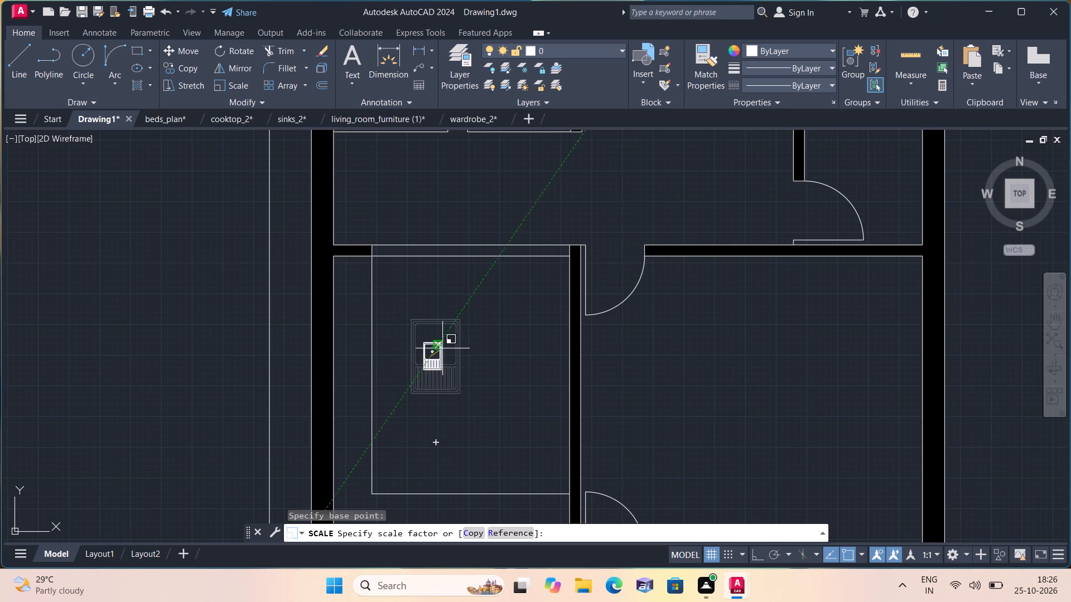
click(441, 350)
Move the small sink by its corner grip onto the counter along the kitchen's west wall, near the northwest corner.
click(439, 367)
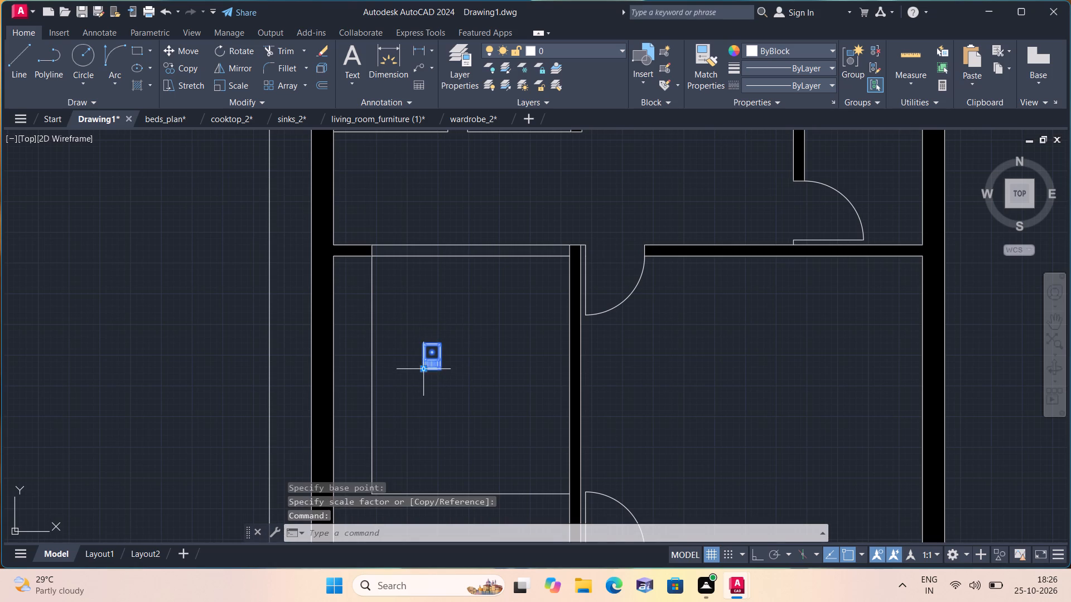
click(423, 372)
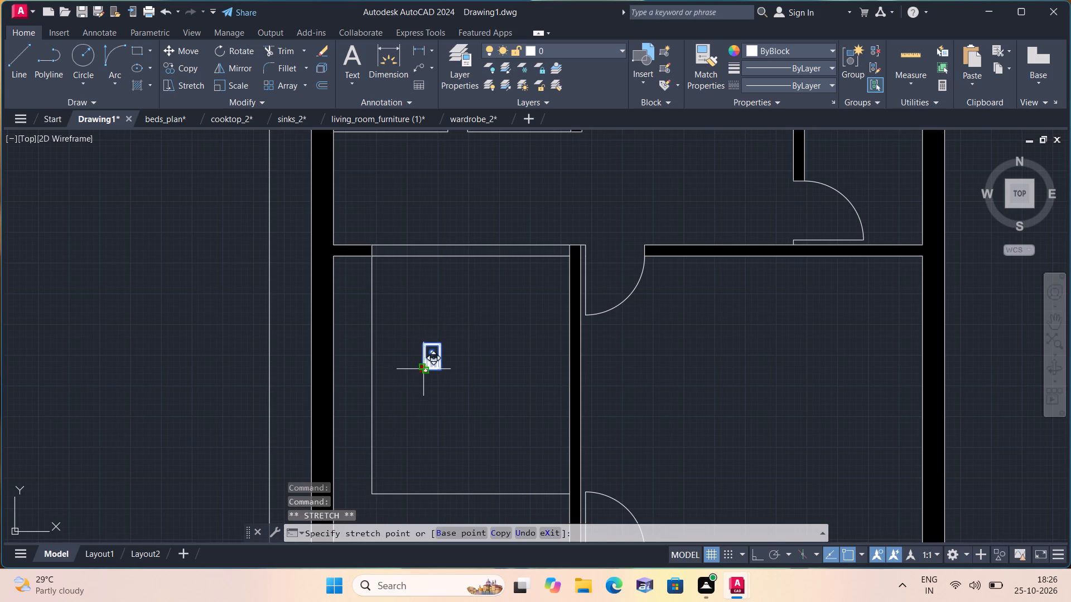
scroll(351, 366, up, 2)
middle_drag(325, 270, 363, 362)
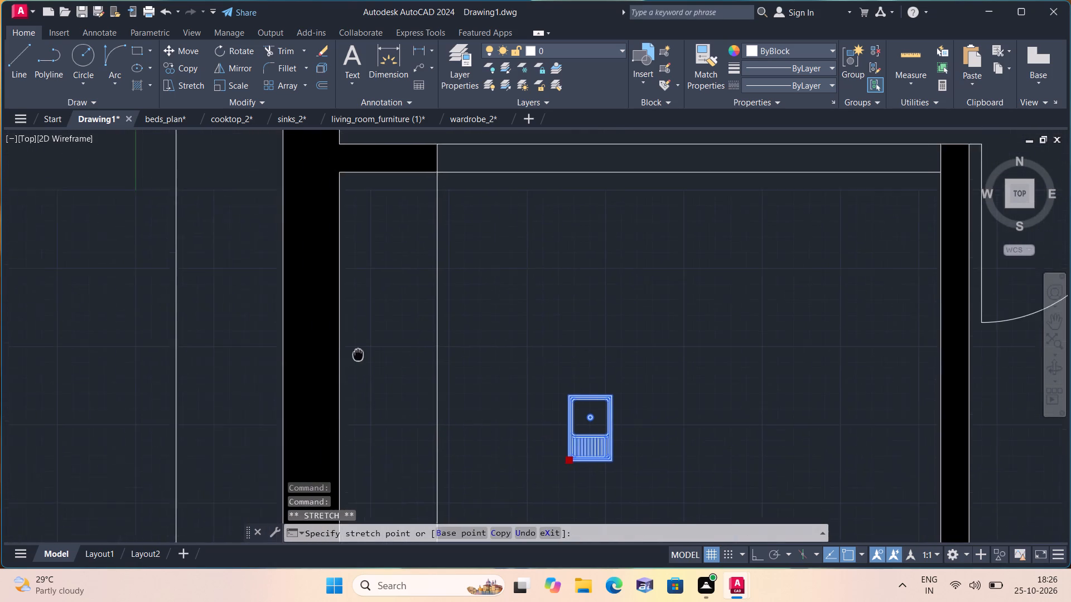
middle_drag(363, 362, 377, 385)
click(378, 344)
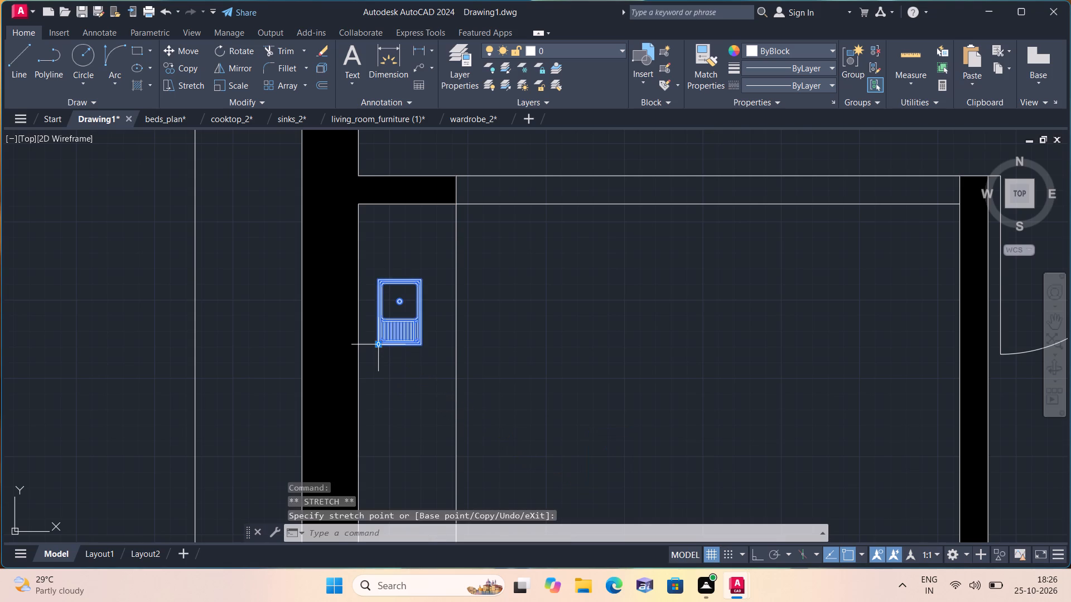
Scale the sink up freehand to about 1.7 times its size so it nearly fills the counter's depth.
click(234, 81)
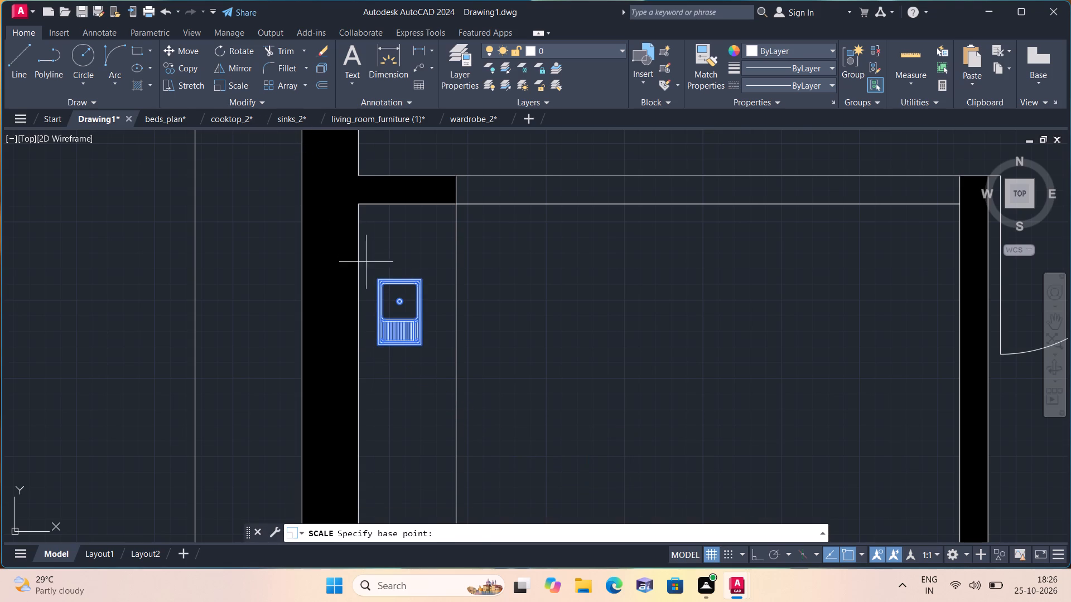
click(396, 314)
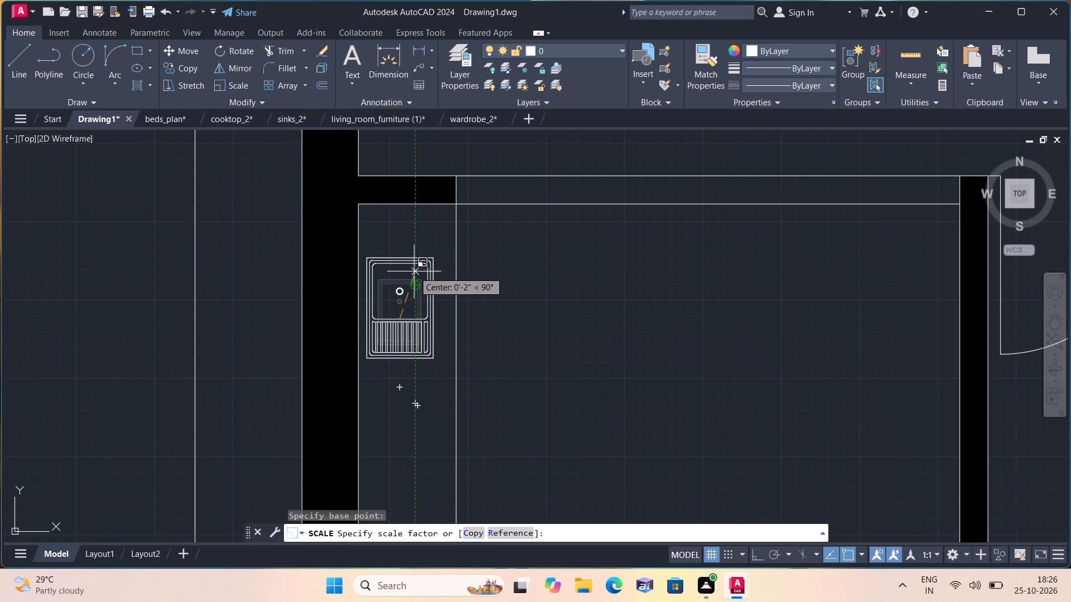
click(414, 264)
Scale the large four-burner cooktop block above the floor plan down freehand to roughly one sixteenth of its size.
scroll(414, 264, down, 3)
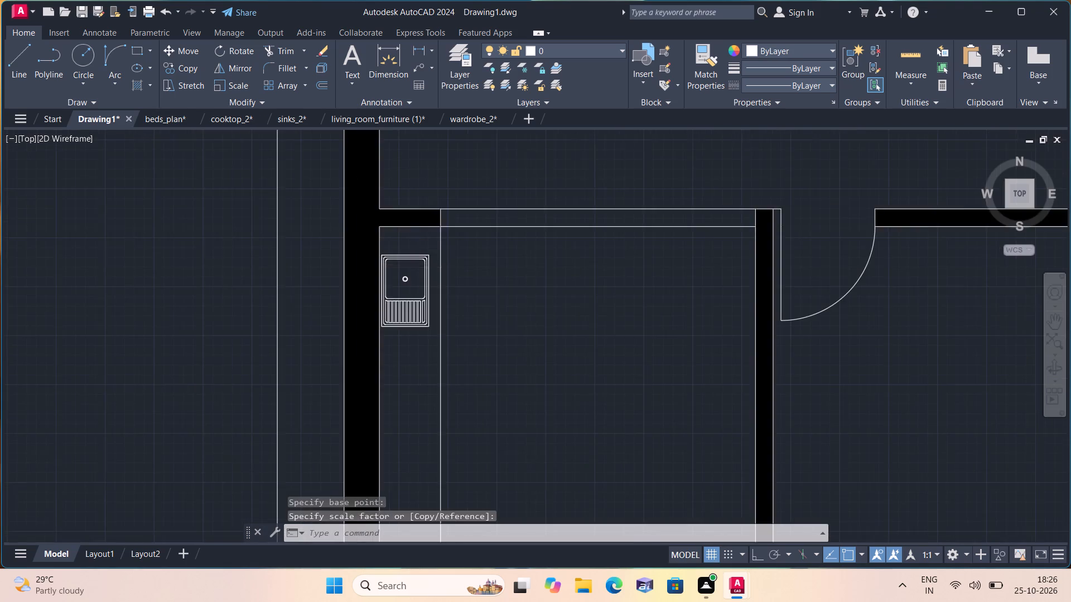
middle_drag(498, 312, 397, 307)
scroll(498, 312, down, 4)
middle_drag(399, 269, 383, 376)
scroll(394, 270, down, 1)
scroll(383, 375, down, 1)
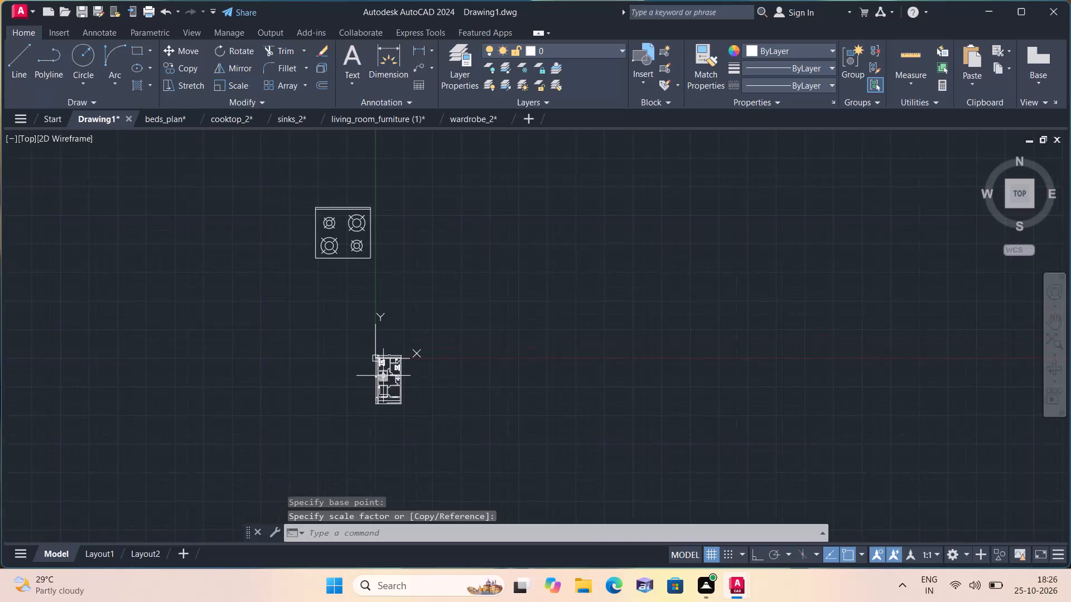
scroll(386, 321, down, 1)
scroll(351, 222, up, 2)
scroll(359, 271, up, 2)
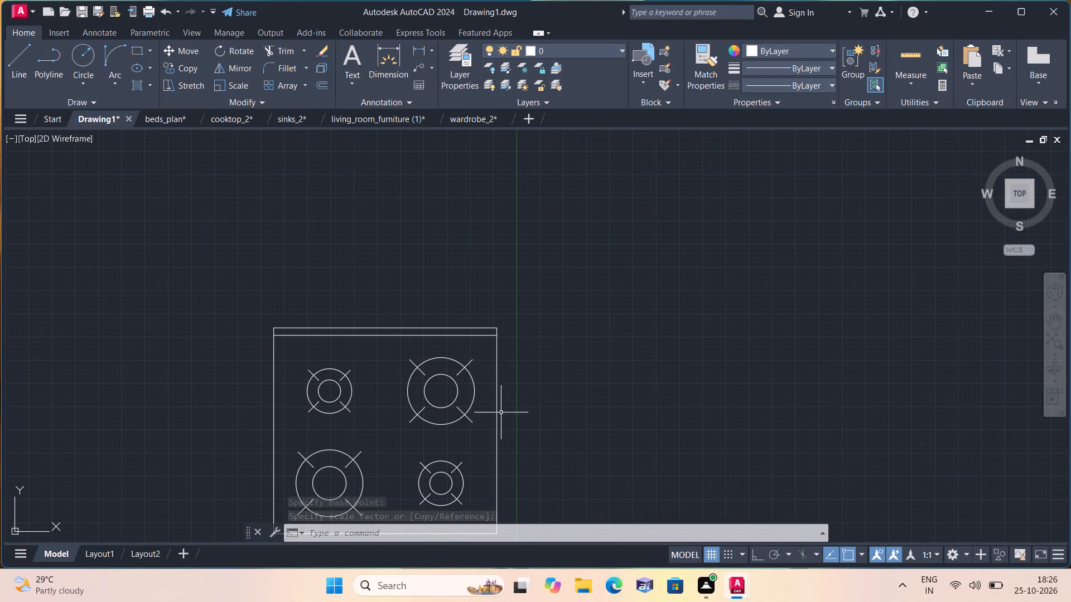
middle_drag(506, 397, 489, 318)
drag(532, 470, 516, 452)
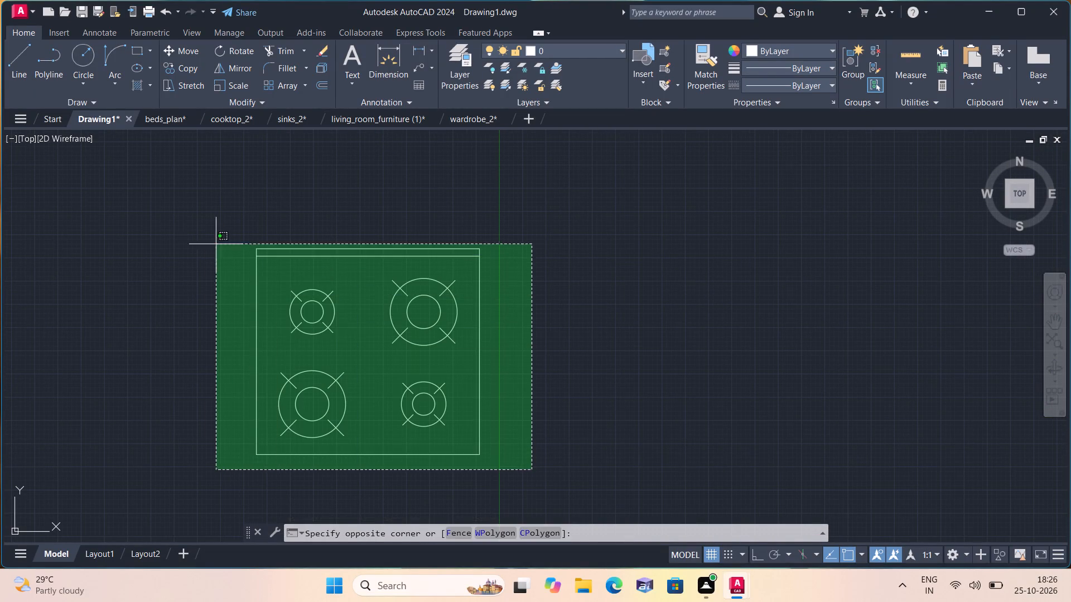
click(197, 201)
click(233, 82)
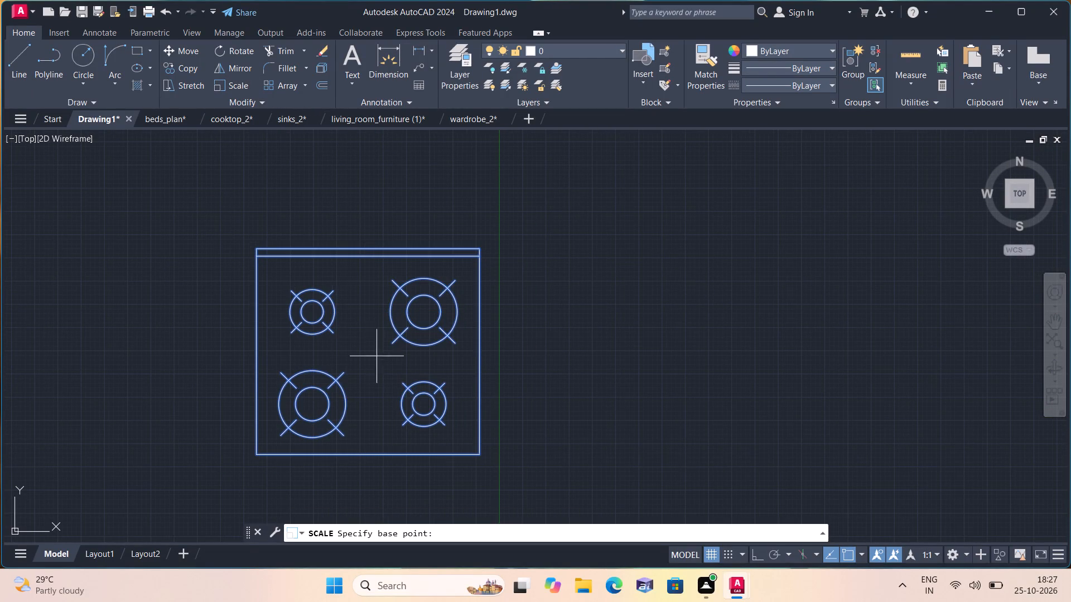
click(365, 347)
click(365, 341)
Move the reduced cooktop block from above the floor plan into the middle of the kitchen, beside the west counter.
click(407, 372)
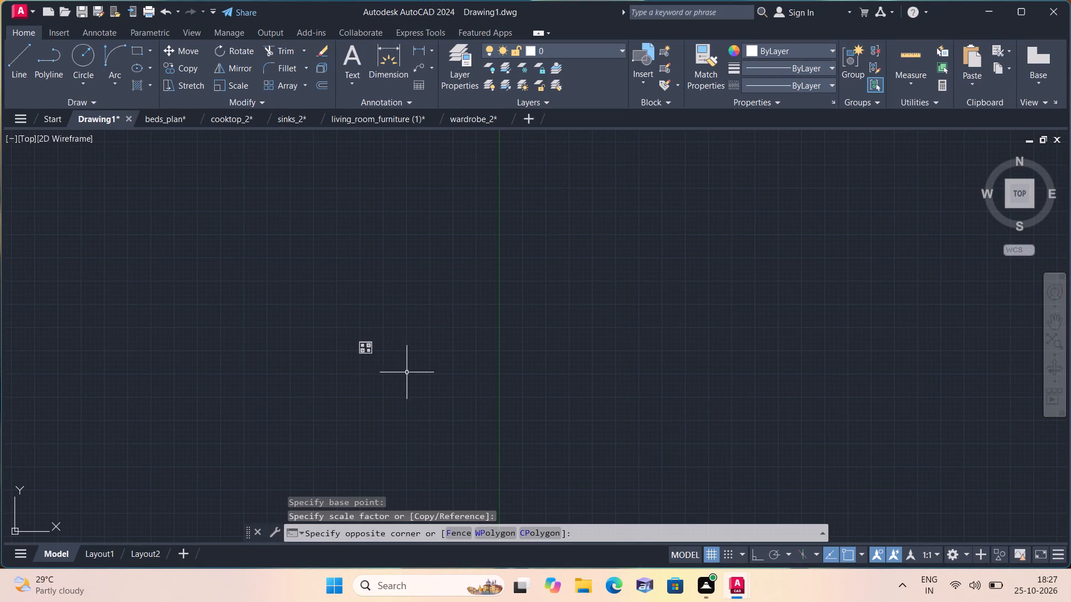
click(328, 324)
click(185, 50)
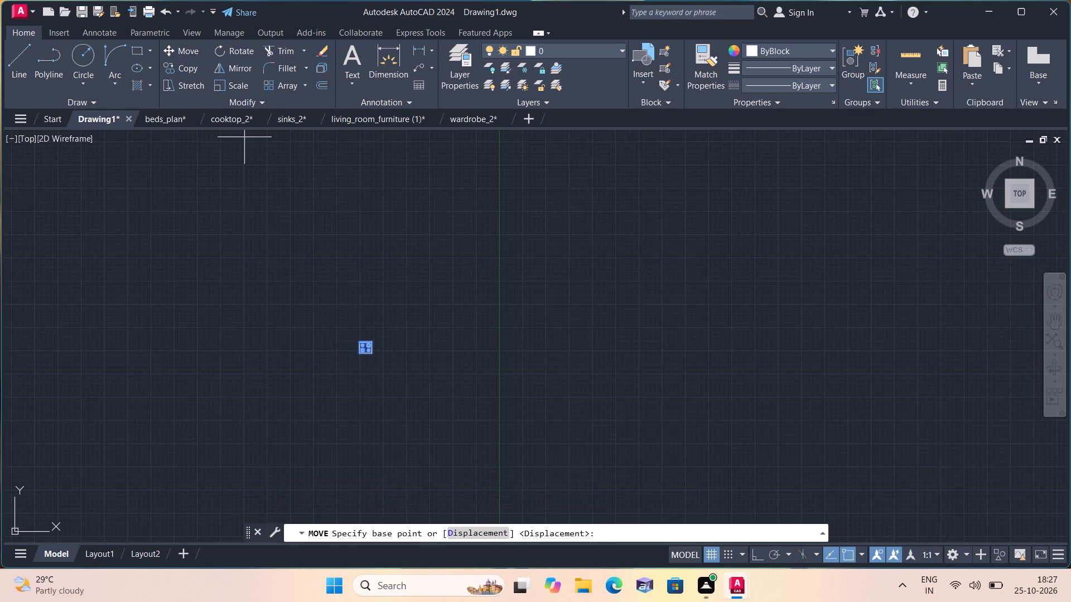
click(362, 338)
scroll(437, 419, down, 3)
middle_drag(435, 420, 412, 328)
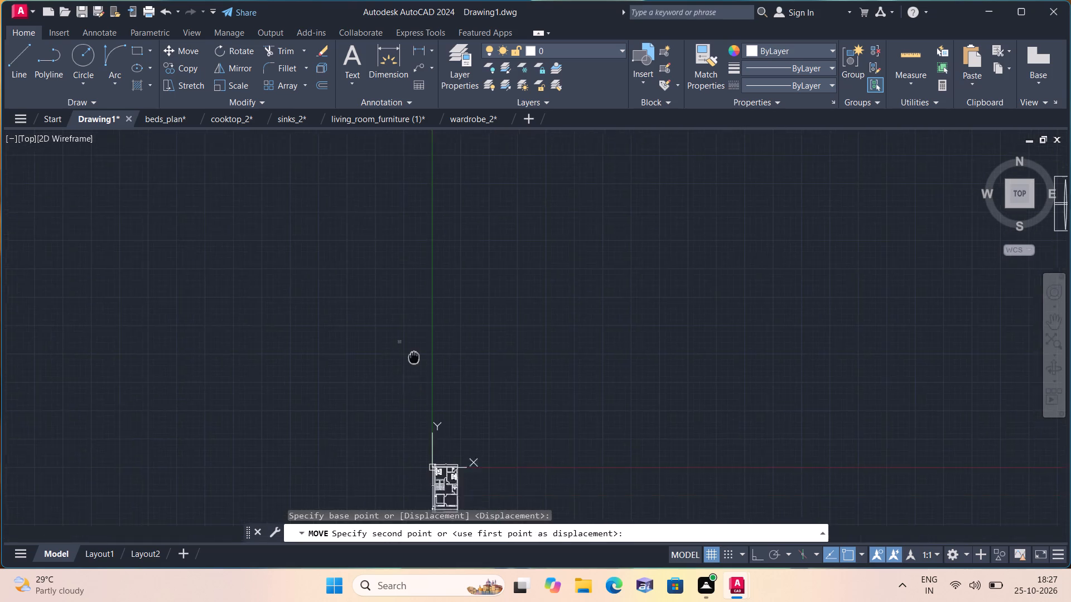
middle_drag(412, 328, 412, 309)
scroll(412, 302, down, 1)
scroll(417, 432, up, 2)
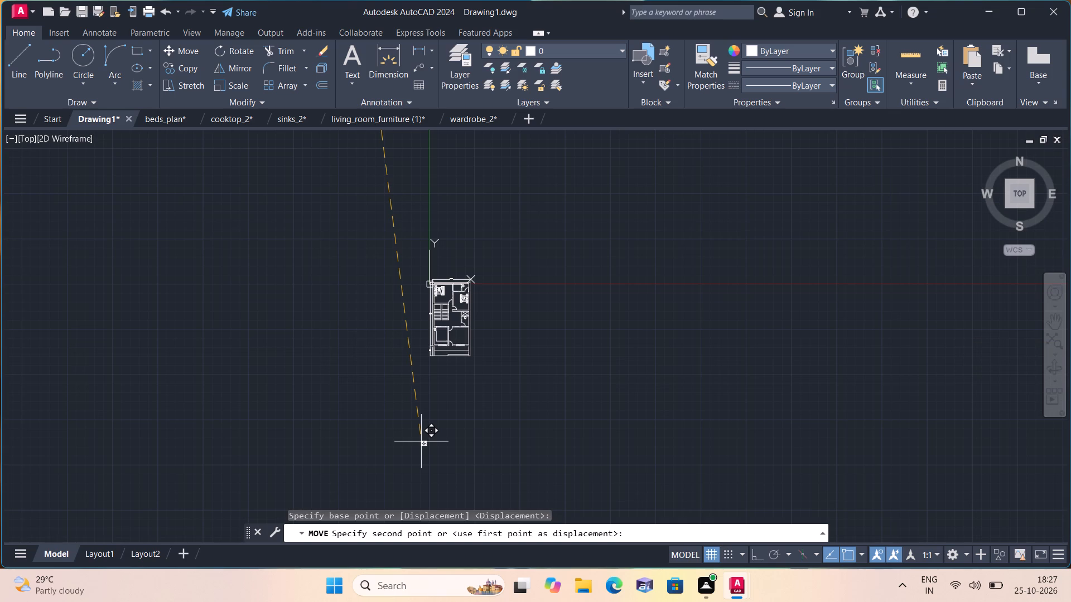
scroll(446, 358, up, 2)
scroll(406, 328, up, 3)
scroll(432, 286, up, 2)
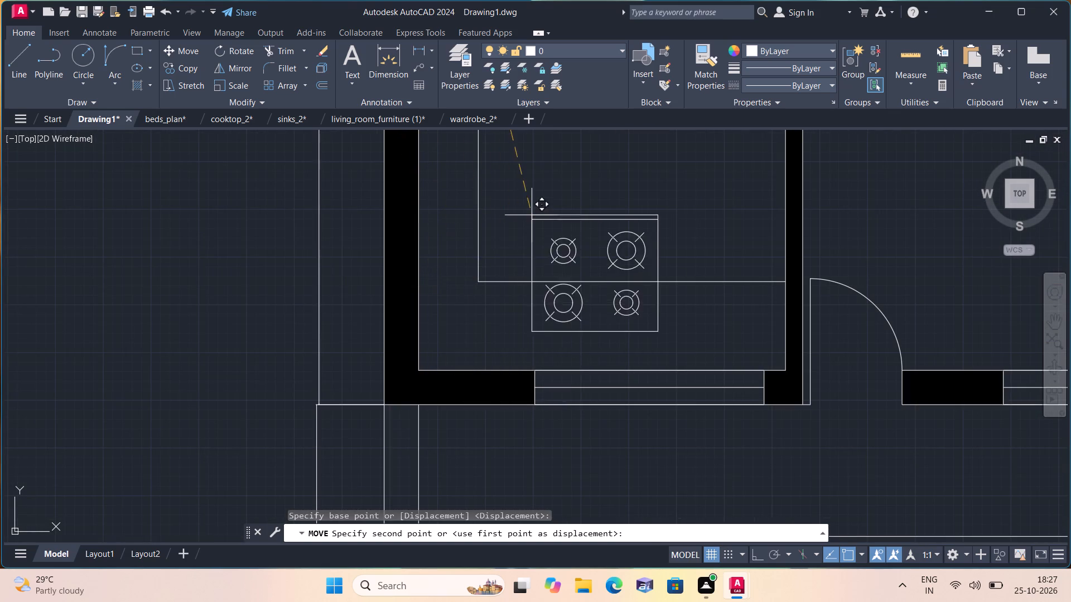
scroll(524, 217, down, 1)
middle_drag(522, 219, 507, 326)
click(519, 248)
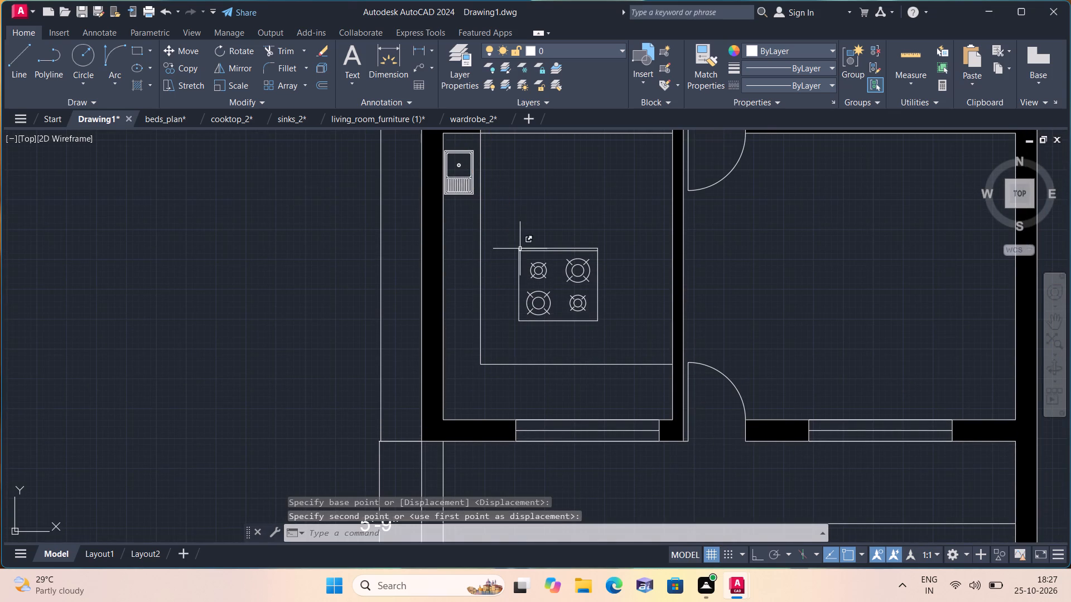
Scale the cooktop in the kitchen down freehand to about one fifth of its size.
scroll(513, 256, up, 2)
click(522, 243)
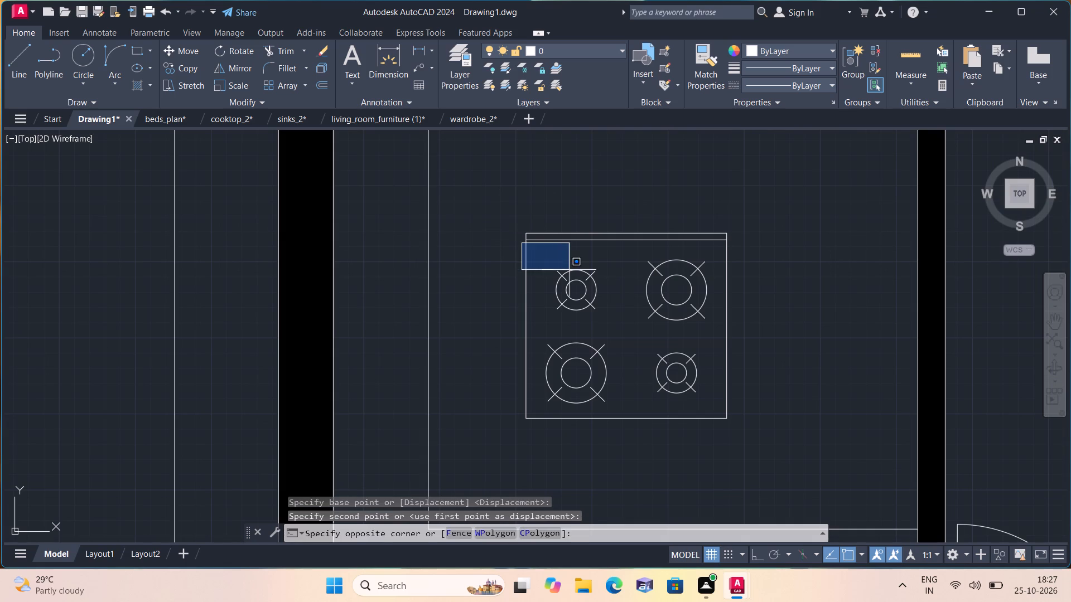
click(569, 270)
drag(779, 449, 772, 440)
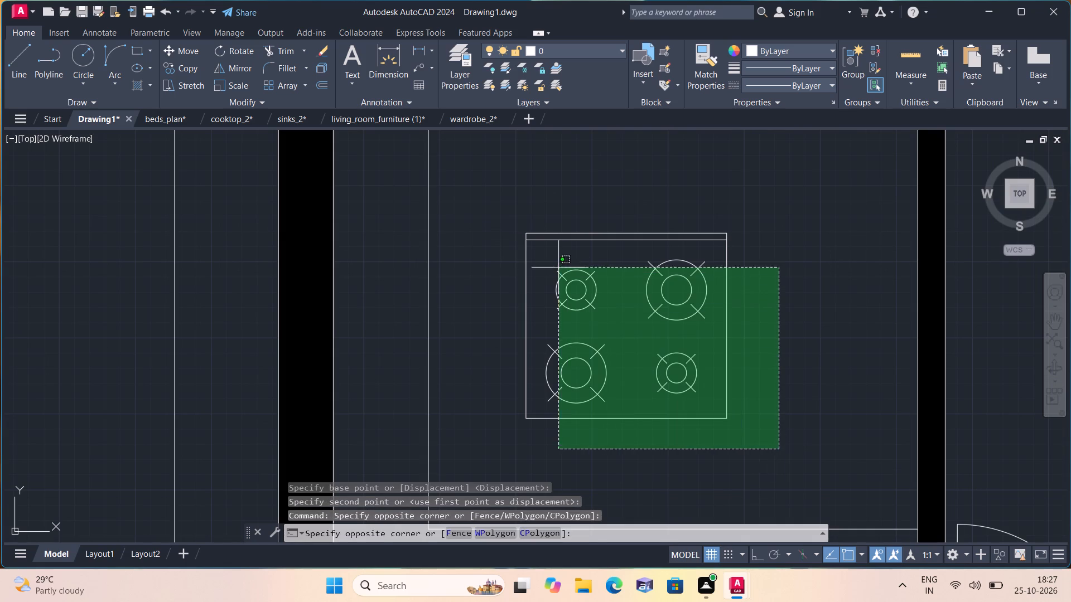
click(496, 208)
click(240, 85)
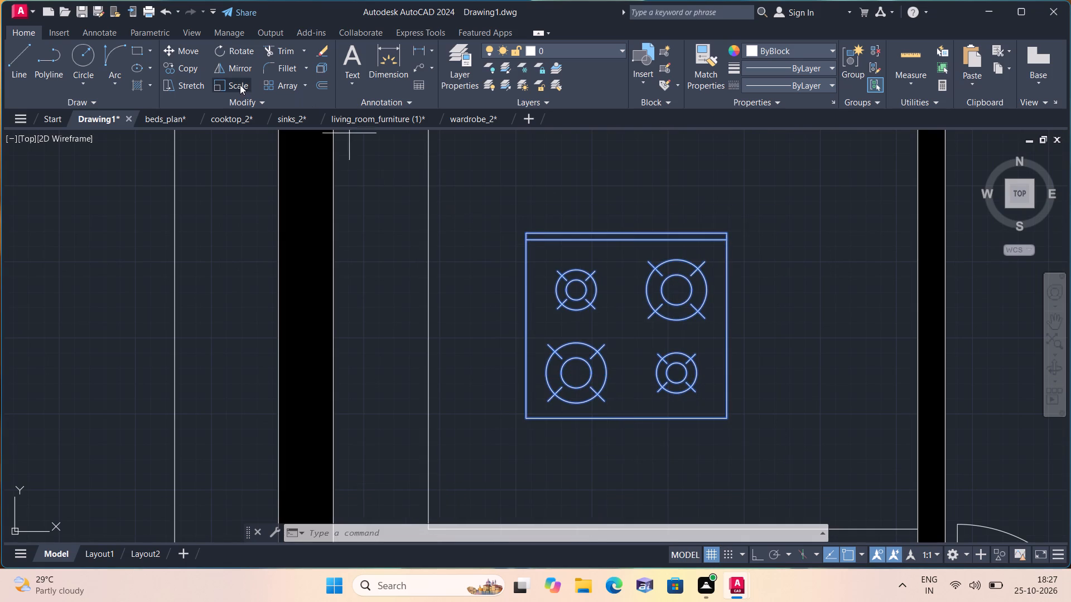
click(622, 327)
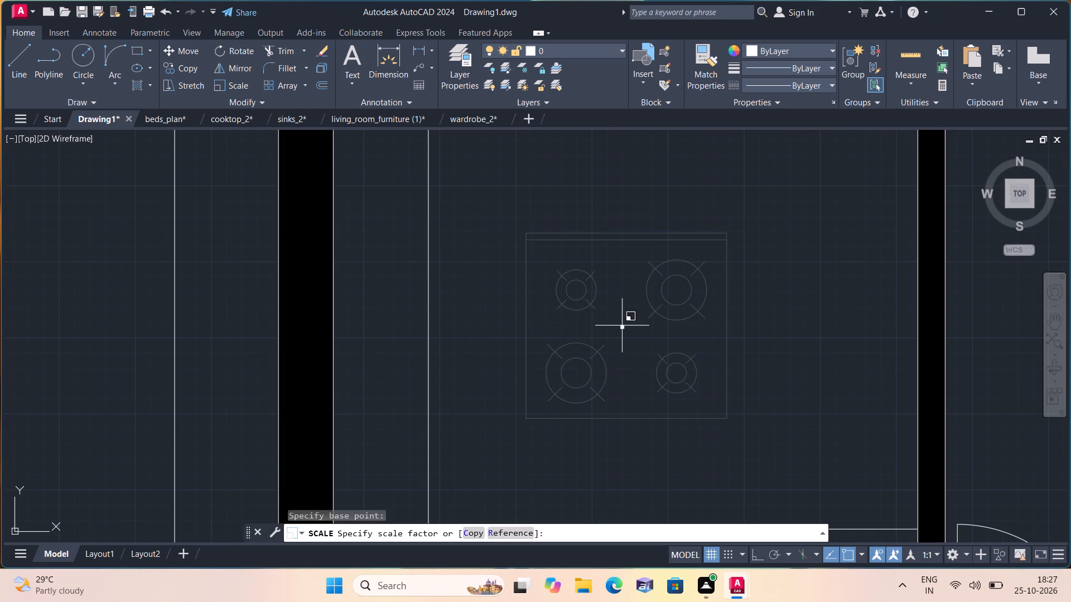
click(625, 307)
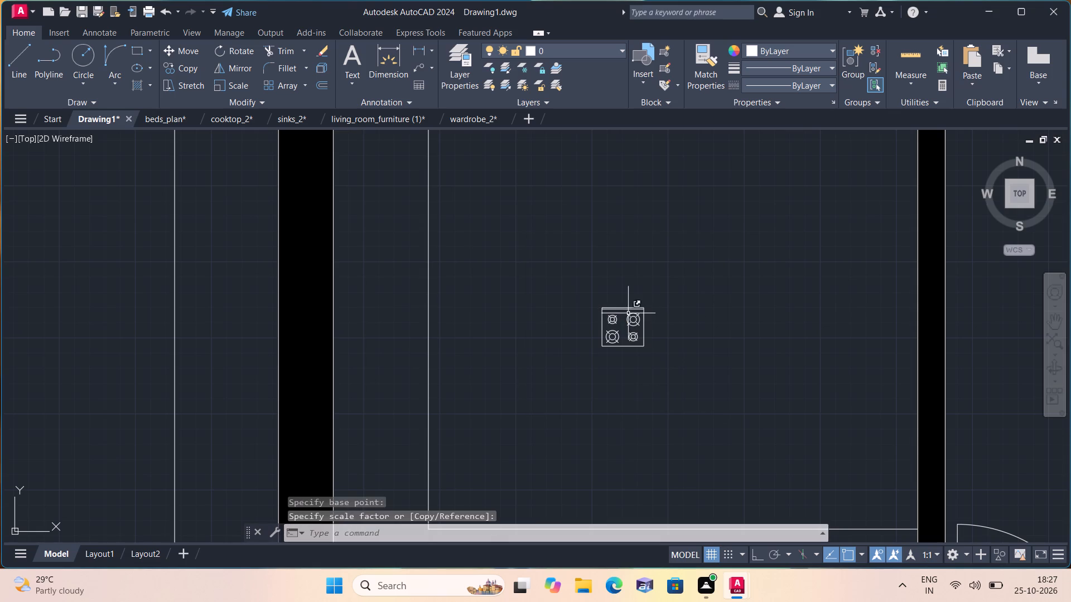
Move the small cooktop onto the counter along the kitchen's south wall, near the west end of the window.
drag(704, 386, 694, 373)
click(552, 266)
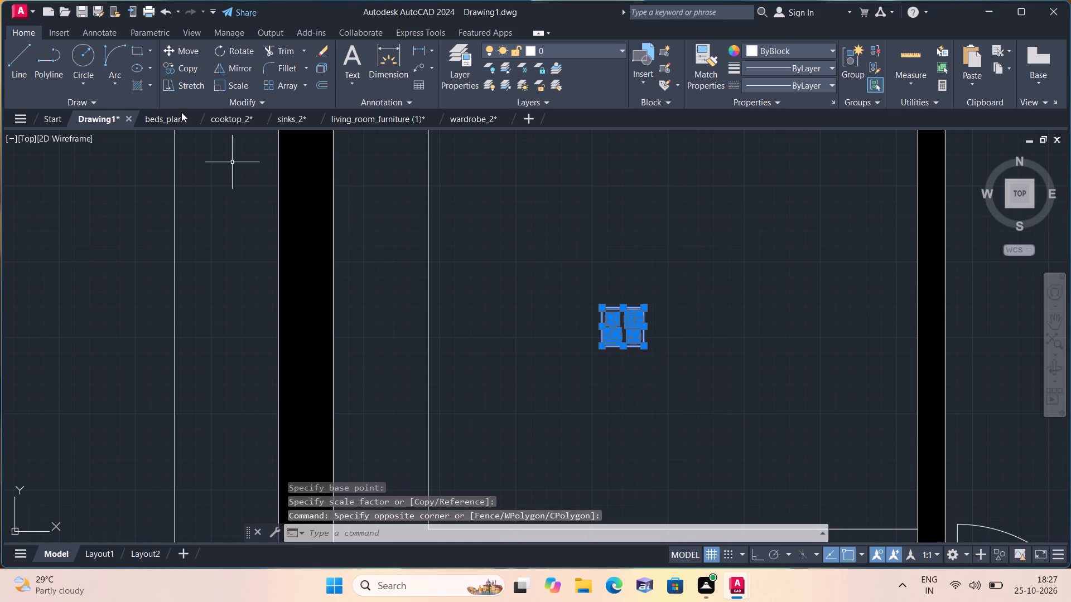
click(185, 50)
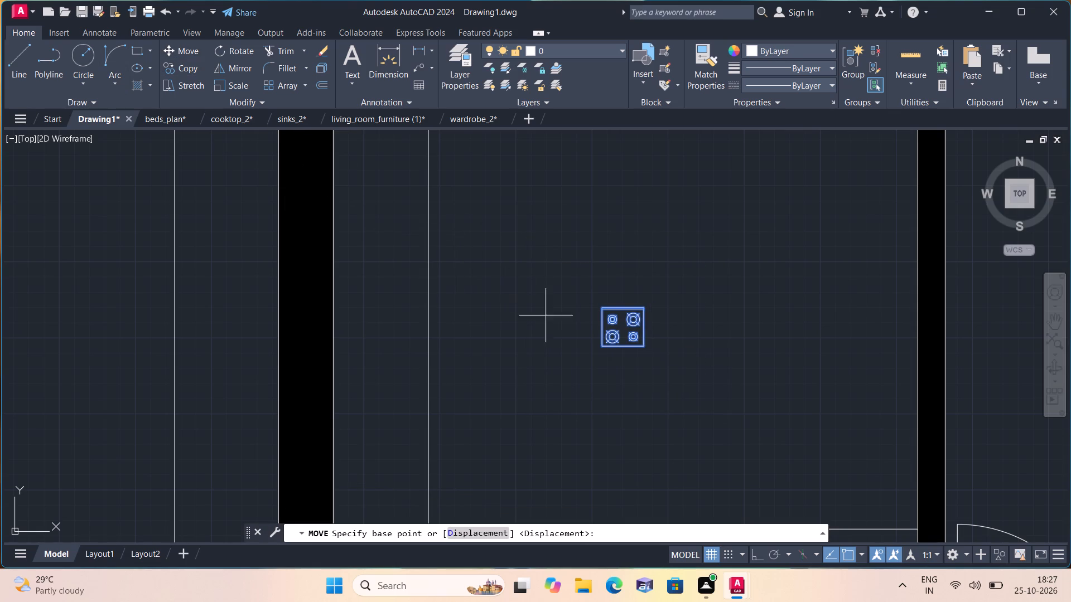
click(623, 336)
scroll(614, 333, down, 3)
middle_drag(582, 319, 543, 244)
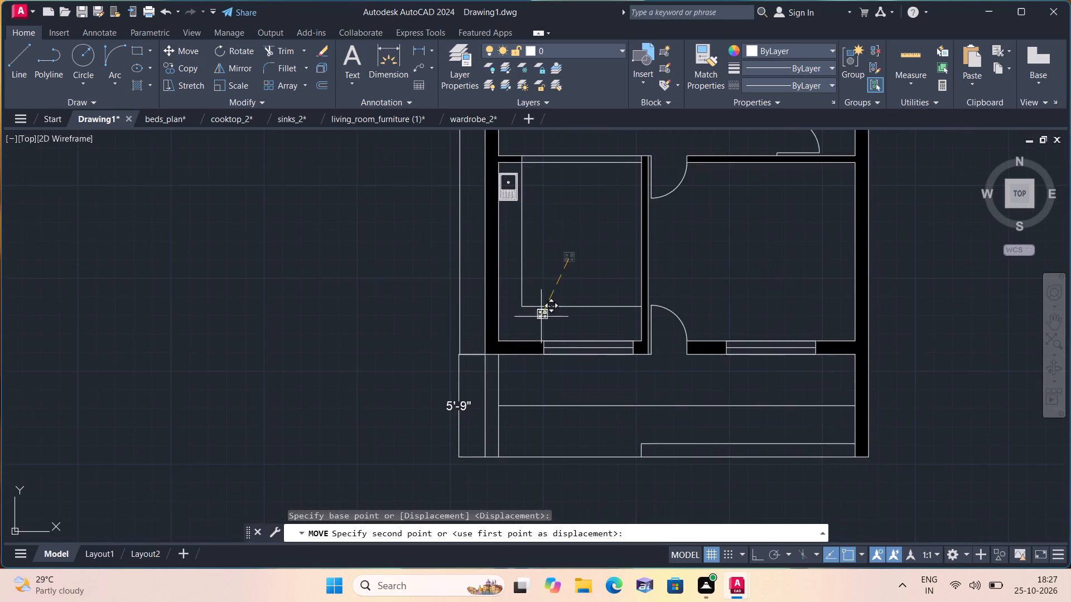
scroll(541, 323, up, 3)
click(626, 326)
Scale the cooktop on the south counter up freehand to about 2.7 times its size.
scroll(672, 343, up, 2)
click(673, 343)
click(425, 202)
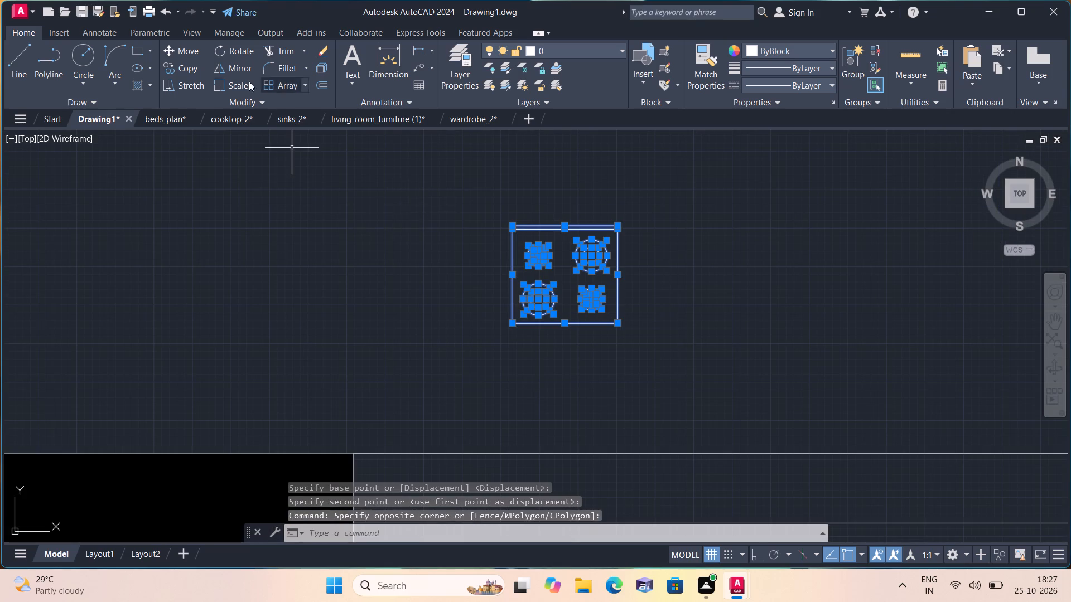
click(234, 84)
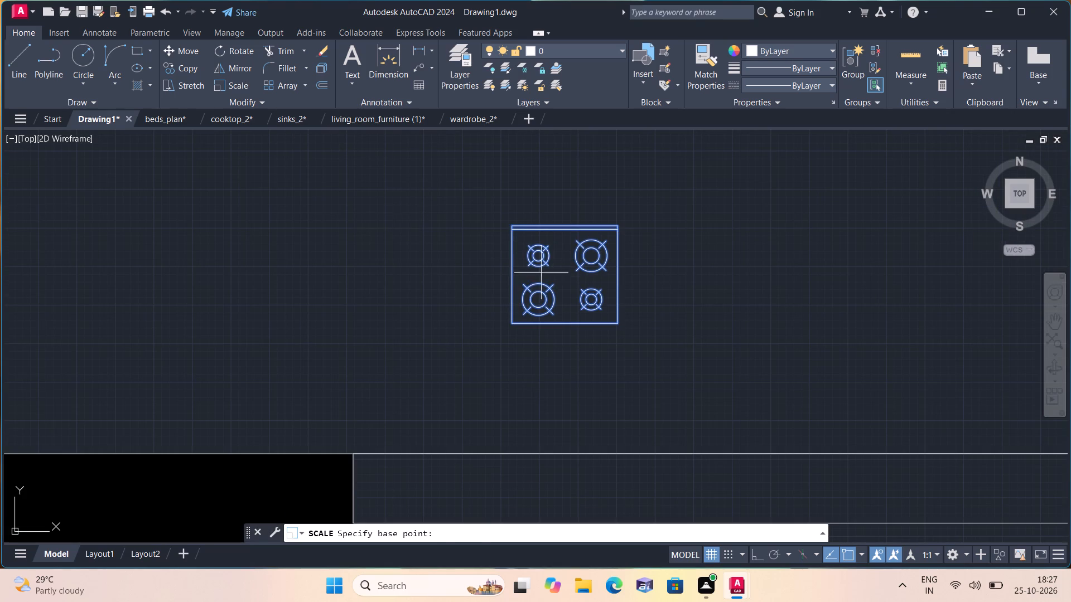
click(579, 283)
scroll(612, 242, down, 2)
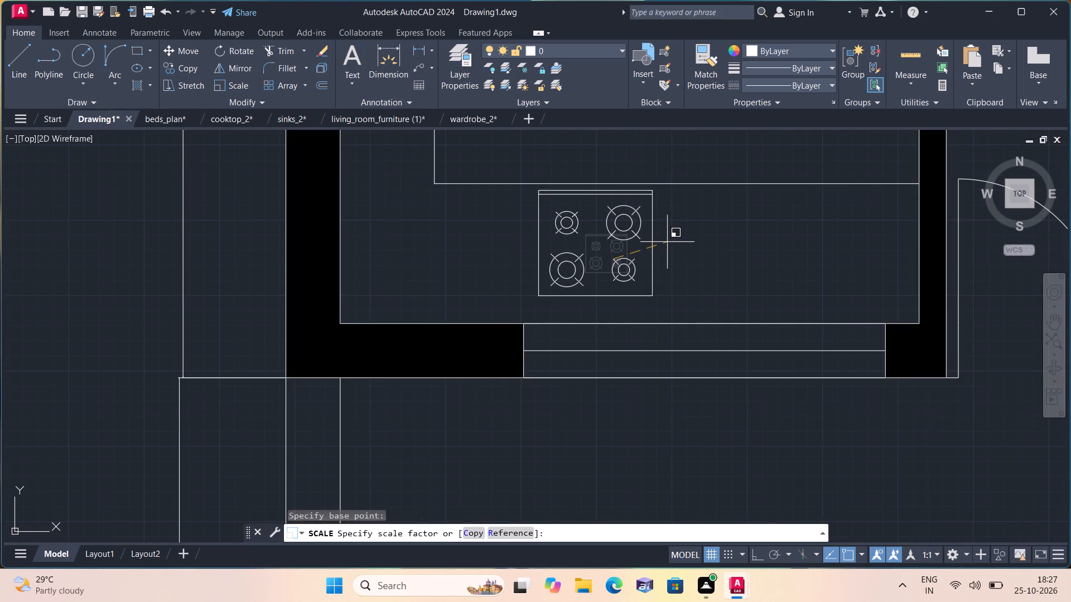
click(667, 242)
Move the cooktop slightly south so it sits centred in the depth of the kitchen's south counter.
scroll(665, 274, up, 1)
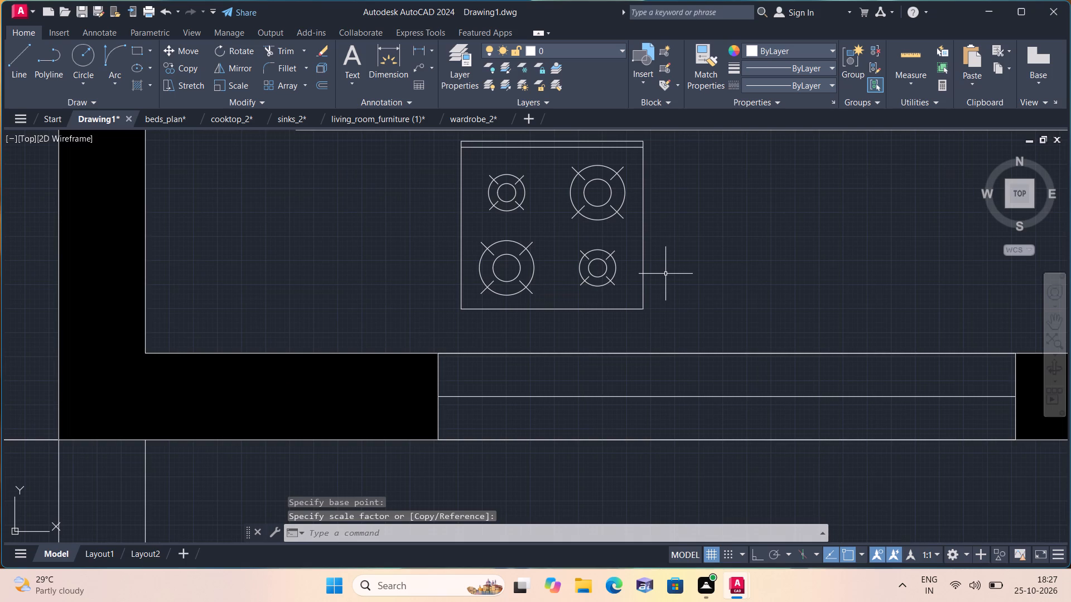
click(699, 318)
middle_drag(516, 228, 541, 256)
click(453, 167)
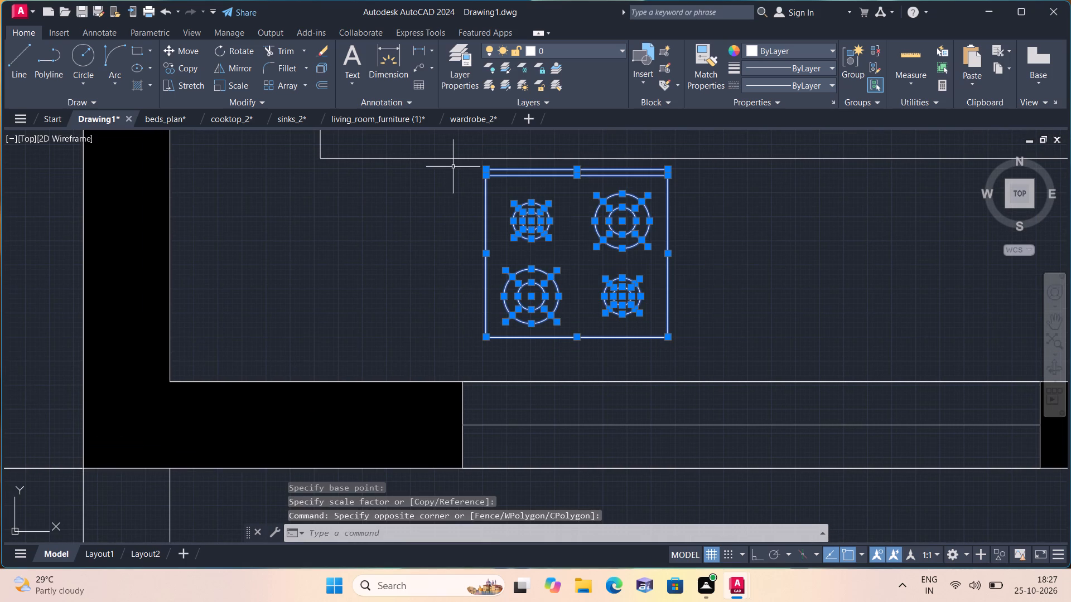
click(180, 47)
scroll(345, 210, down, 1)
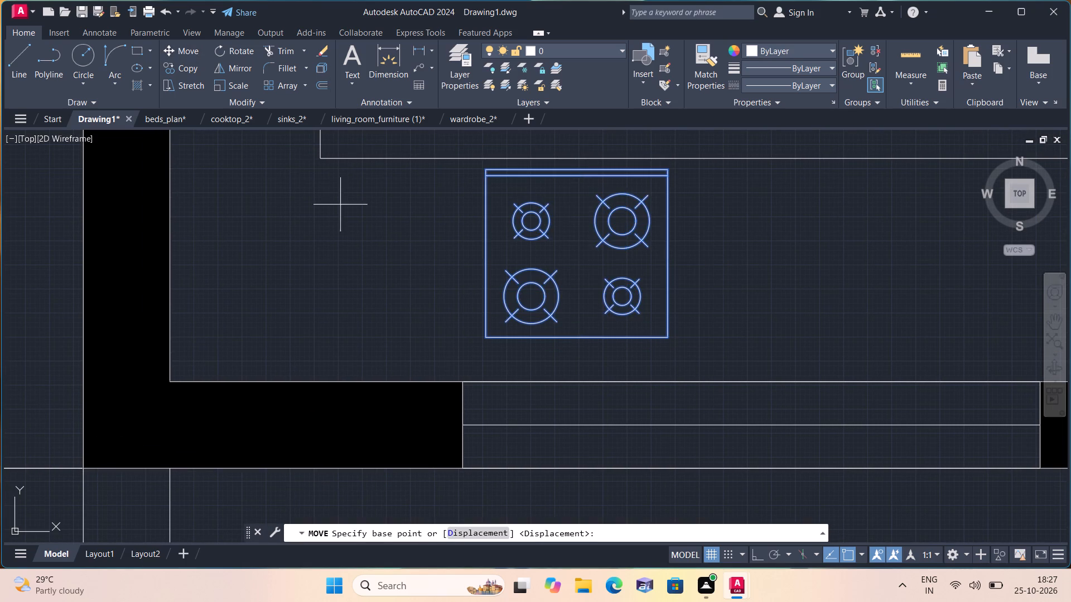
click(481, 236)
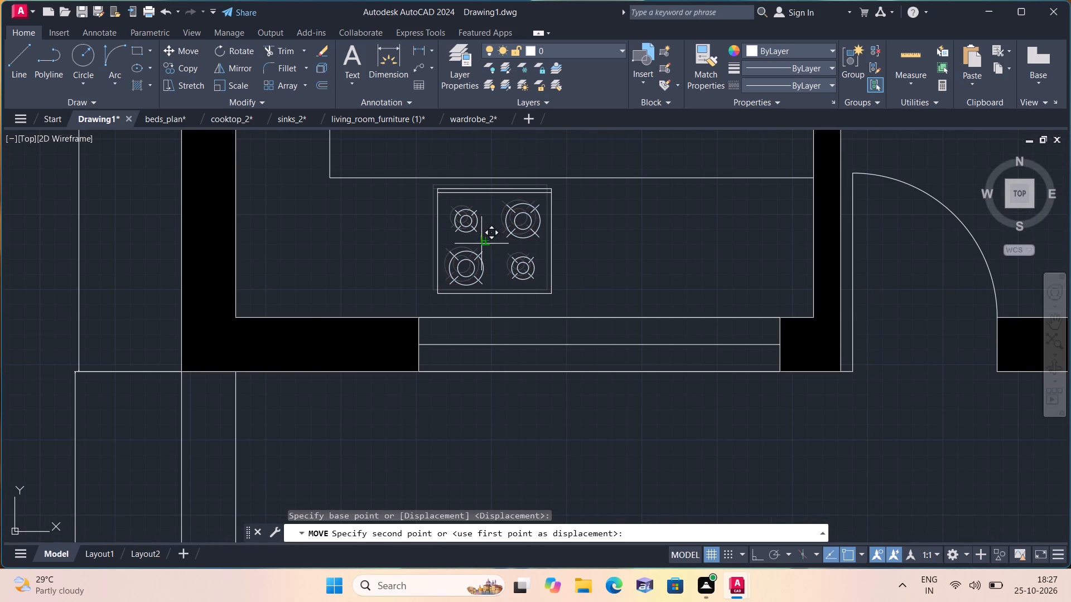
click(481, 245)
Scale the cooktop up freehand to about 1.25 times its size so it nearly fills the counter's depth.
scroll(481, 245, up, 1)
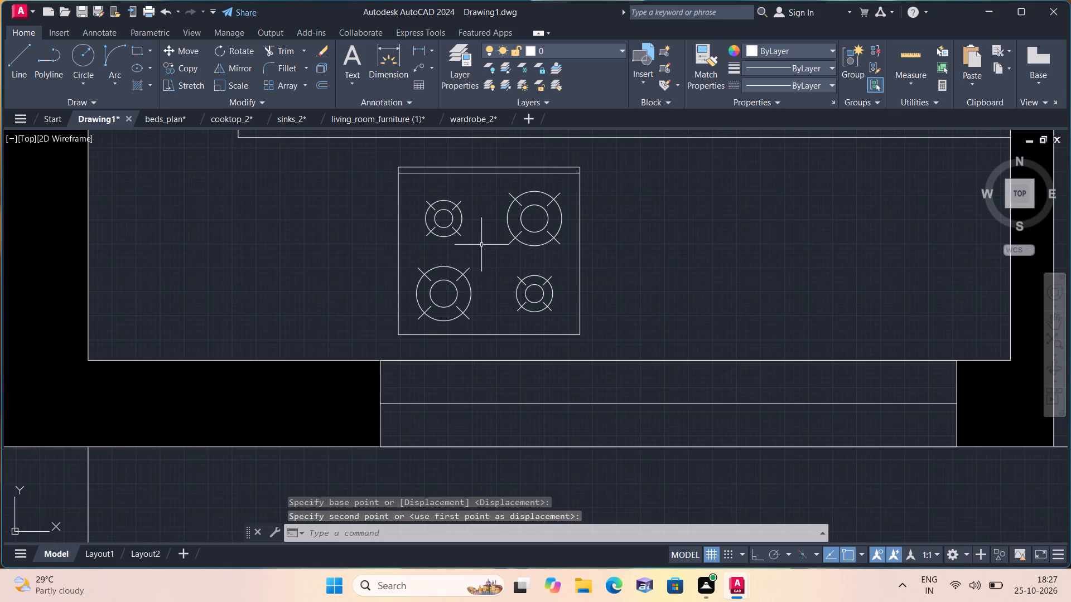
click(637, 337)
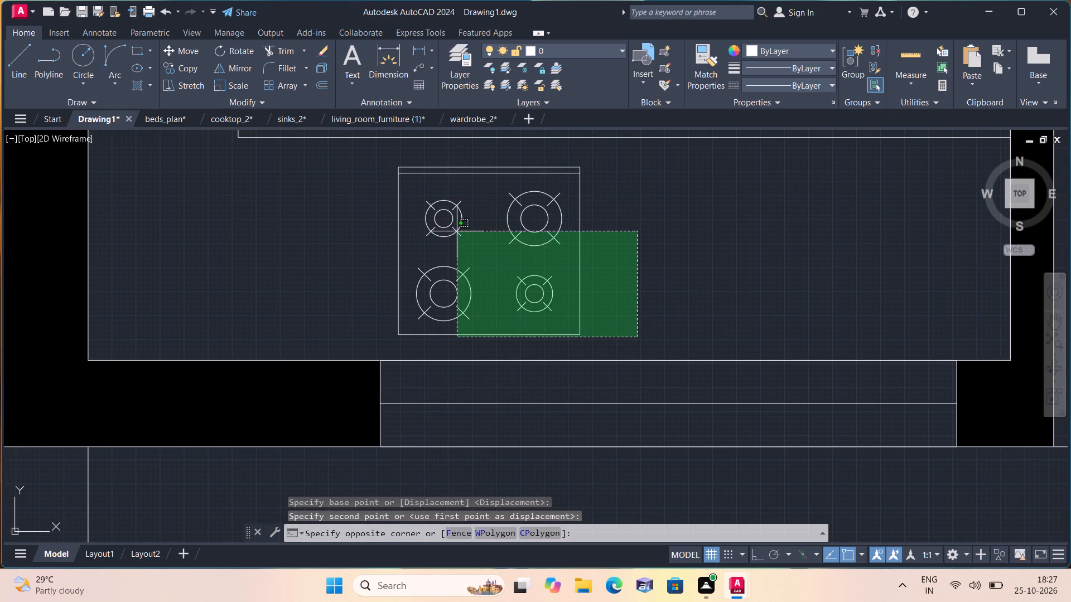
click(354, 155)
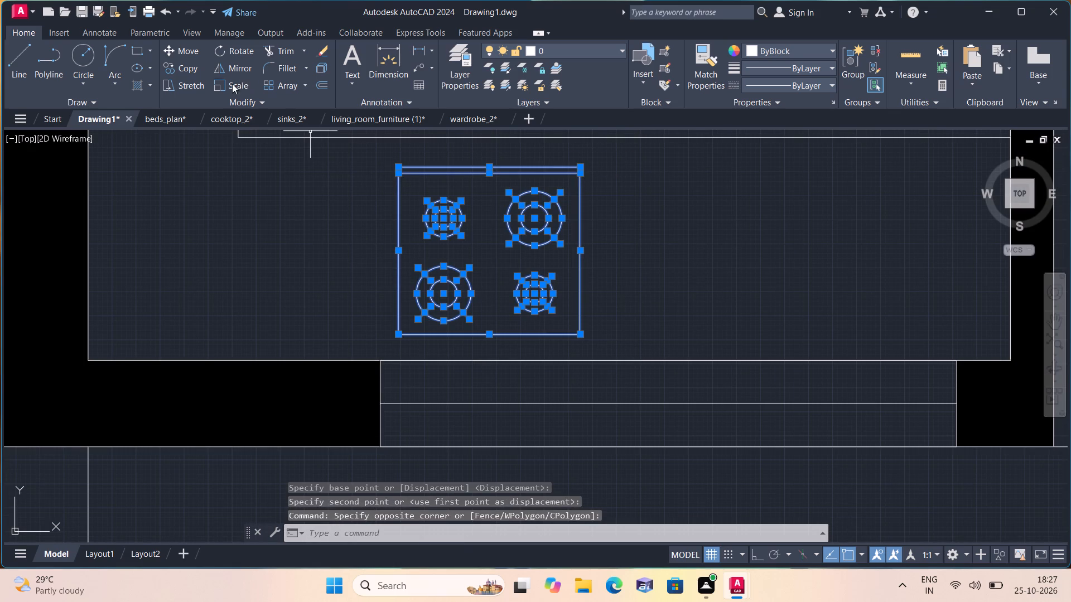
click(231, 84)
click(469, 253)
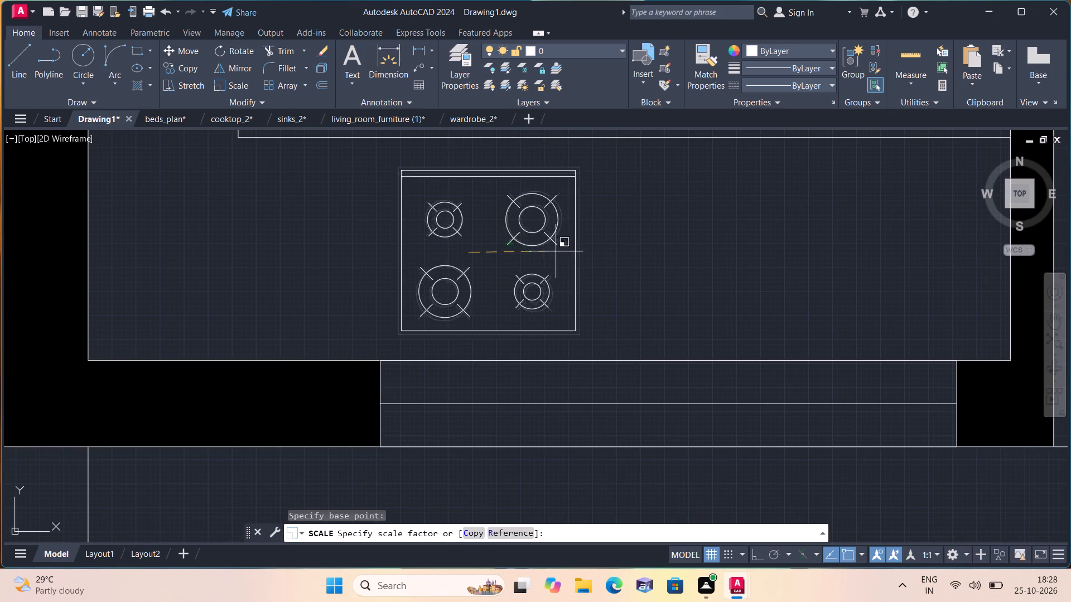
click(577, 272)
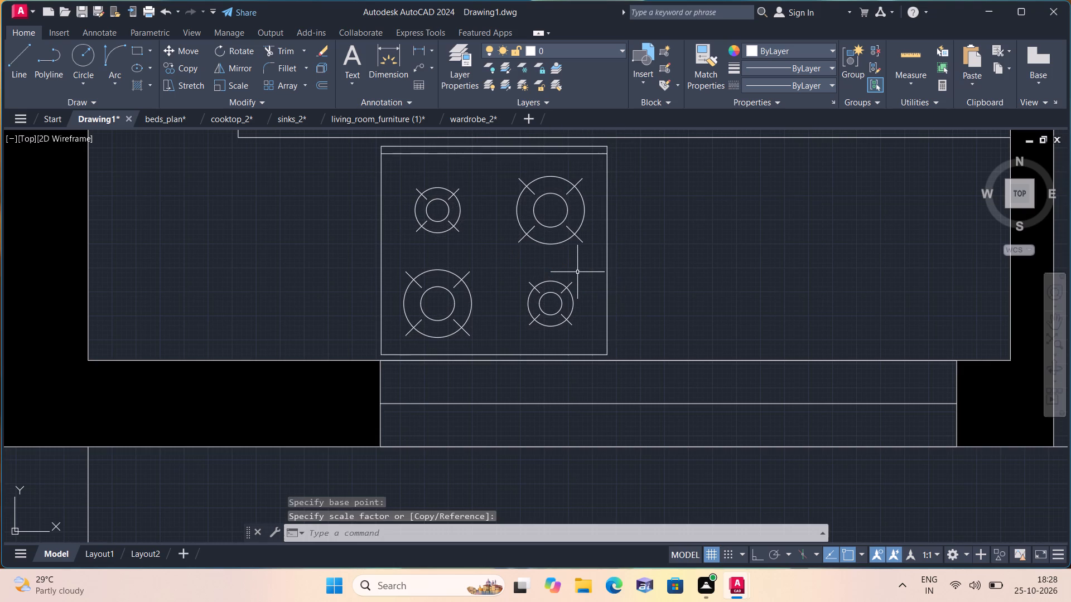
Scale the large wardrobe block northeast of the floor plan down freehand to roughly one twelfth of its size.
scroll(578, 281, down, 2)
scroll(522, 298, down, 4)
middle_drag(512, 299, 468, 349)
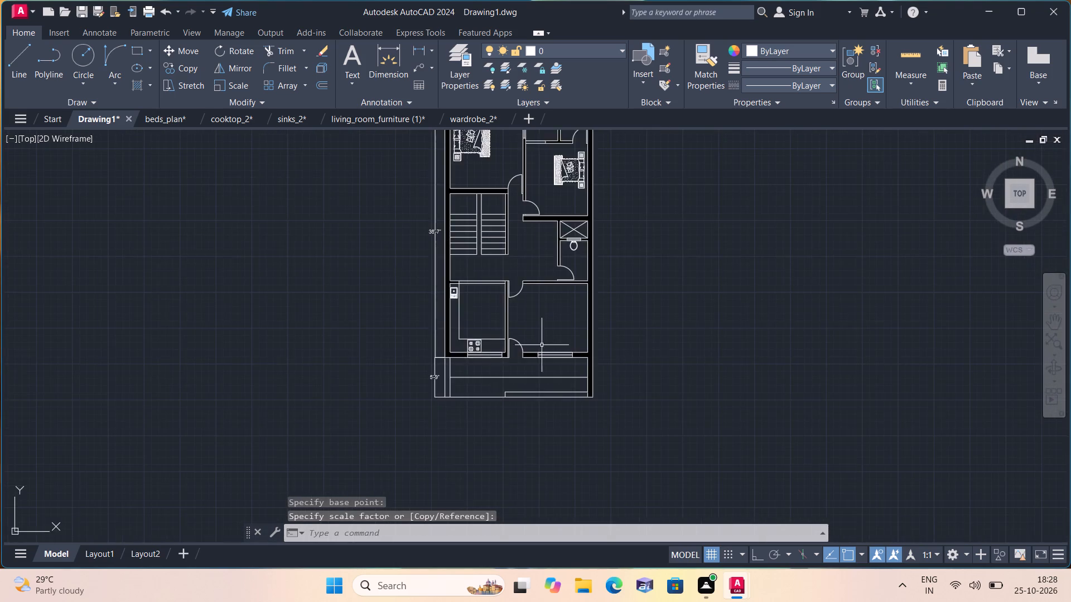
scroll(548, 343, down, 2)
middle_drag(562, 326, 473, 359)
scroll(481, 351, down, 3)
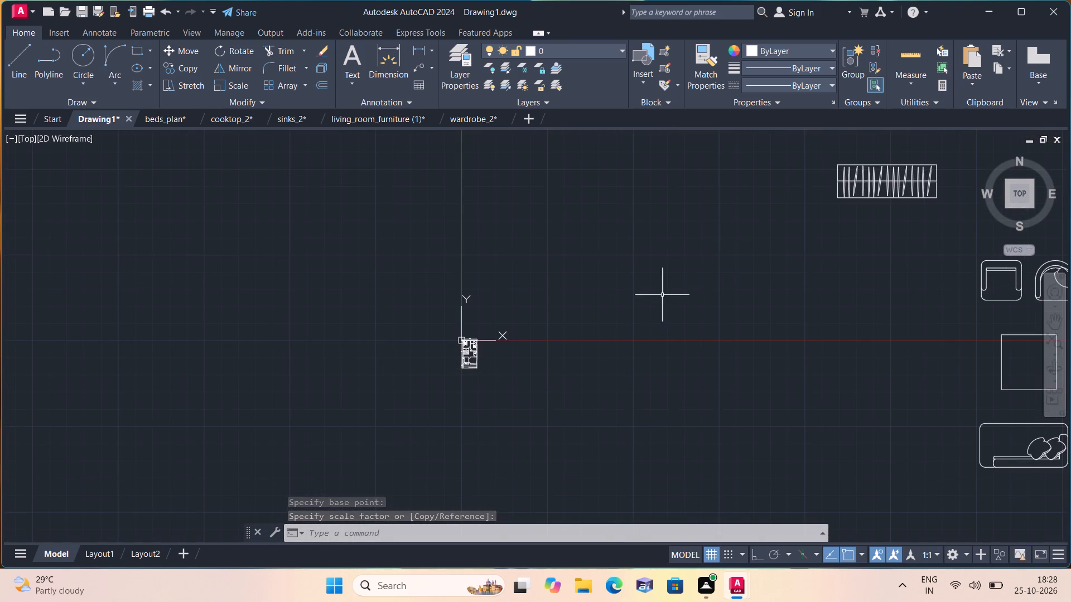
middle_drag(709, 279, 487, 347)
scroll(714, 255, up, 2)
click(752, 301)
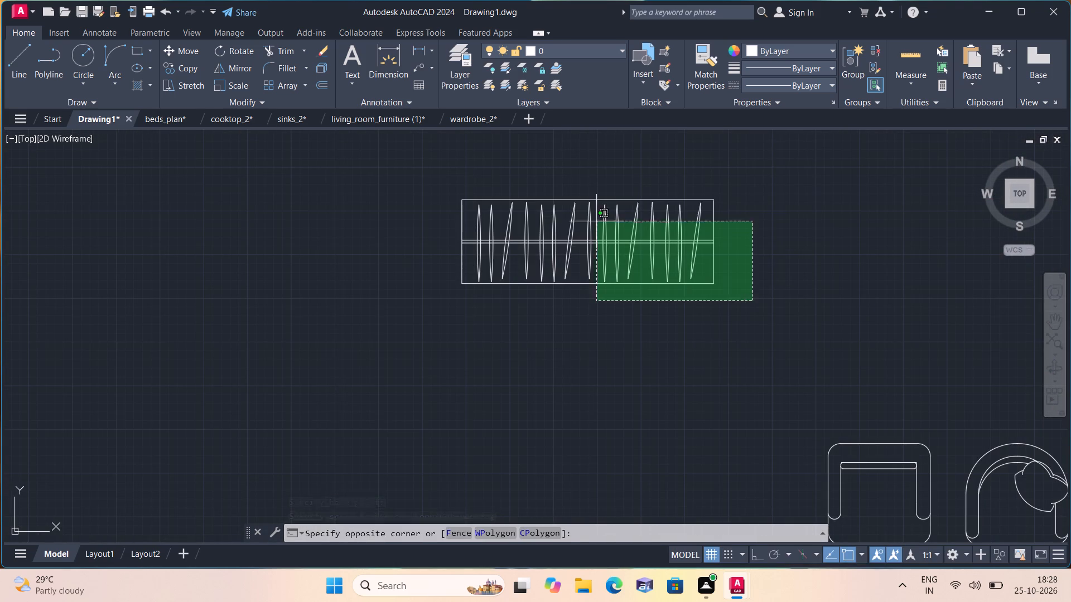
click(431, 168)
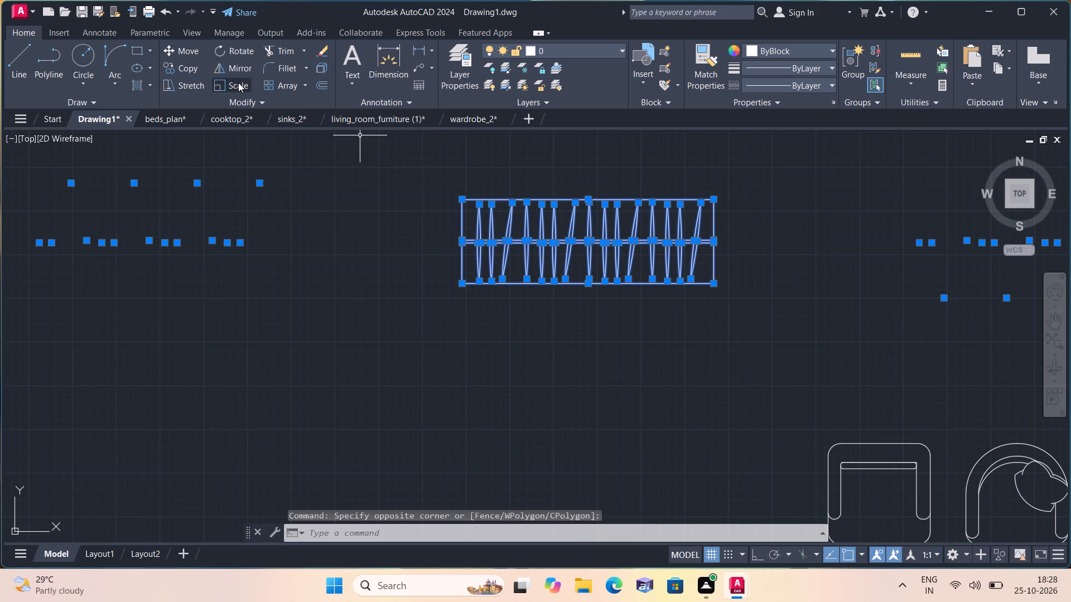
click(238, 82)
scroll(467, 267, up, 2)
click(534, 269)
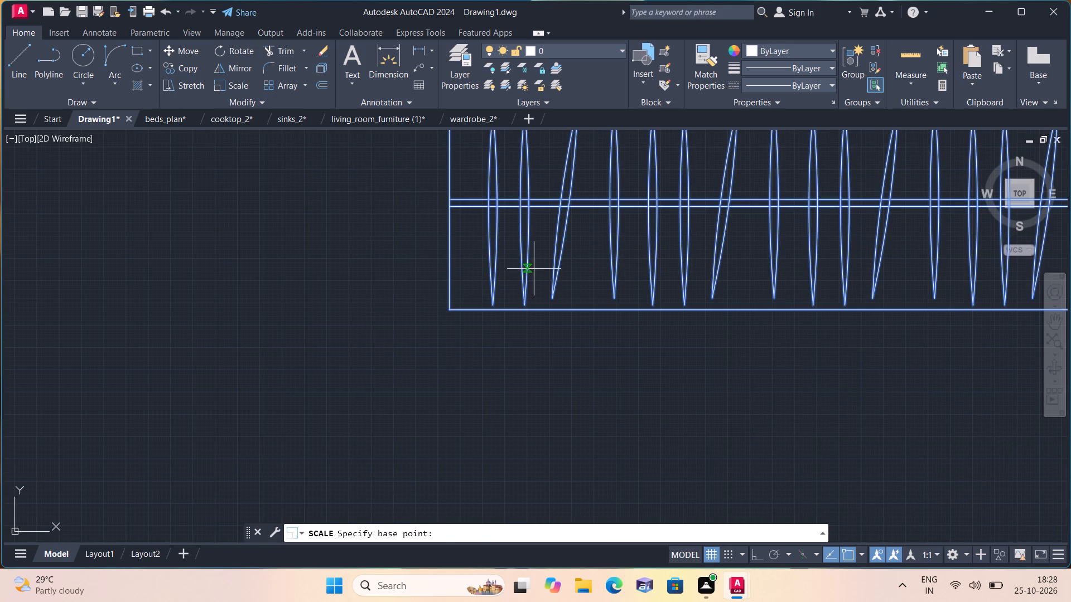
click(548, 273)
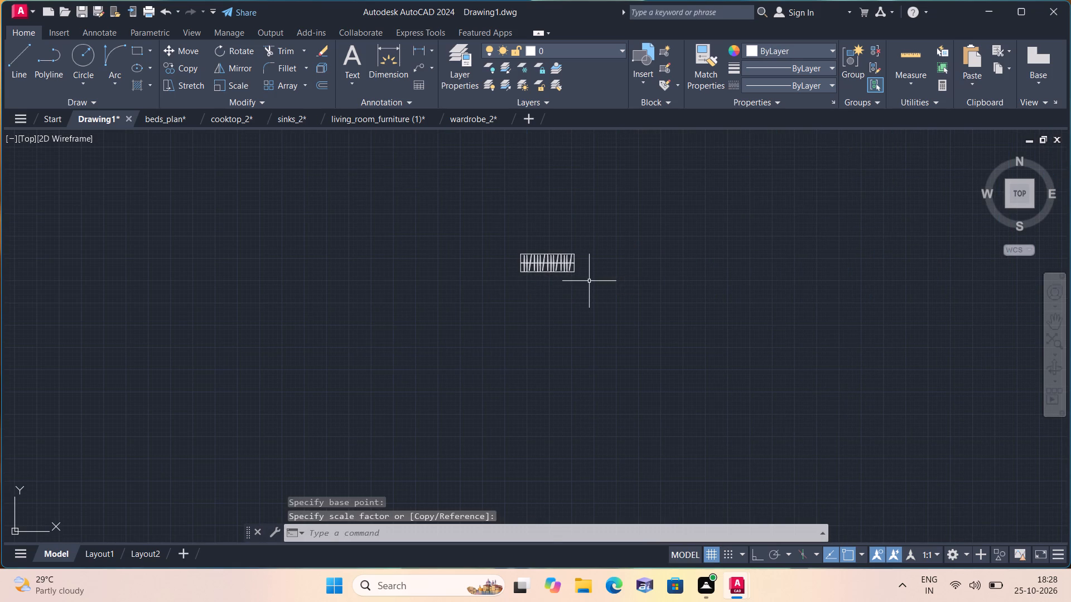
Move the wardrobe block from northeast of the plan to the open space just east of the east bedroom.
click(590, 281)
click(504, 237)
click(184, 46)
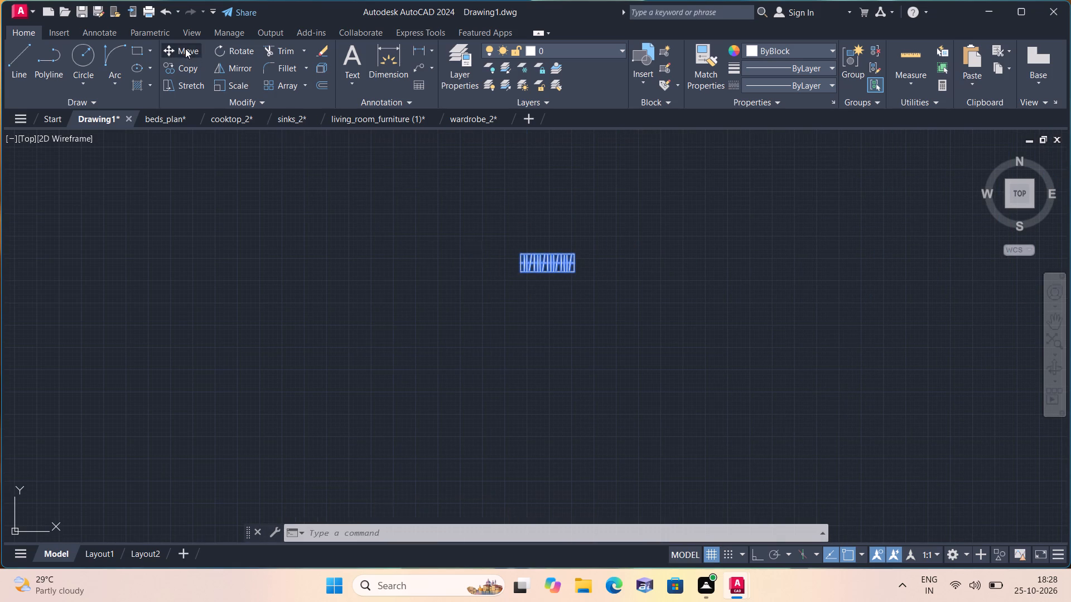
click(518, 275)
scroll(500, 292, down, 3)
middle_drag(425, 349, 643, 207)
scroll(424, 347, down, 3)
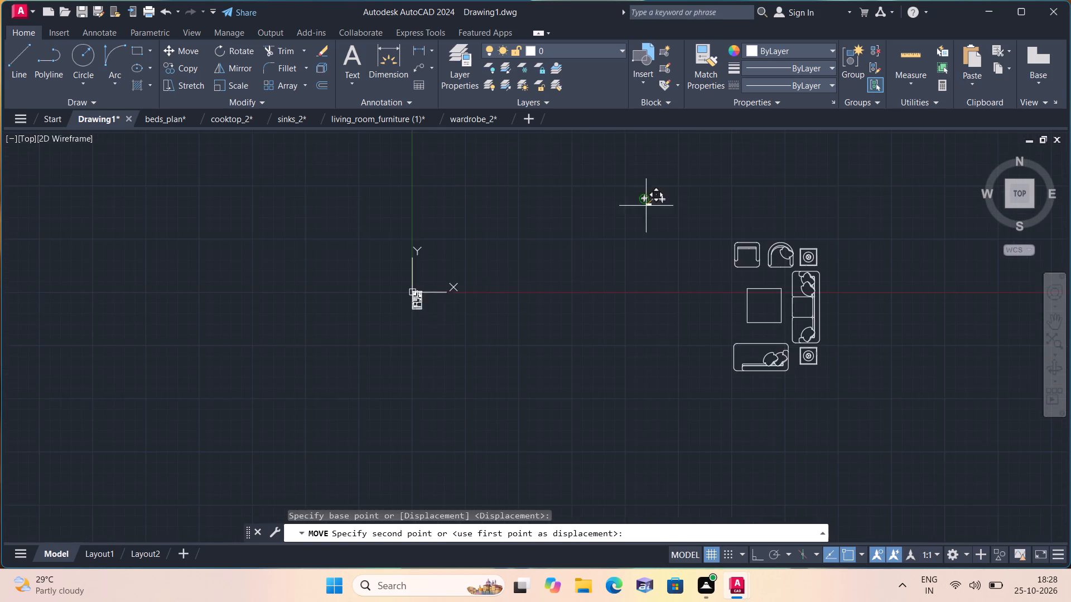
scroll(394, 309, up, 2)
scroll(468, 282, up, 4)
scroll(281, 297, up, 2)
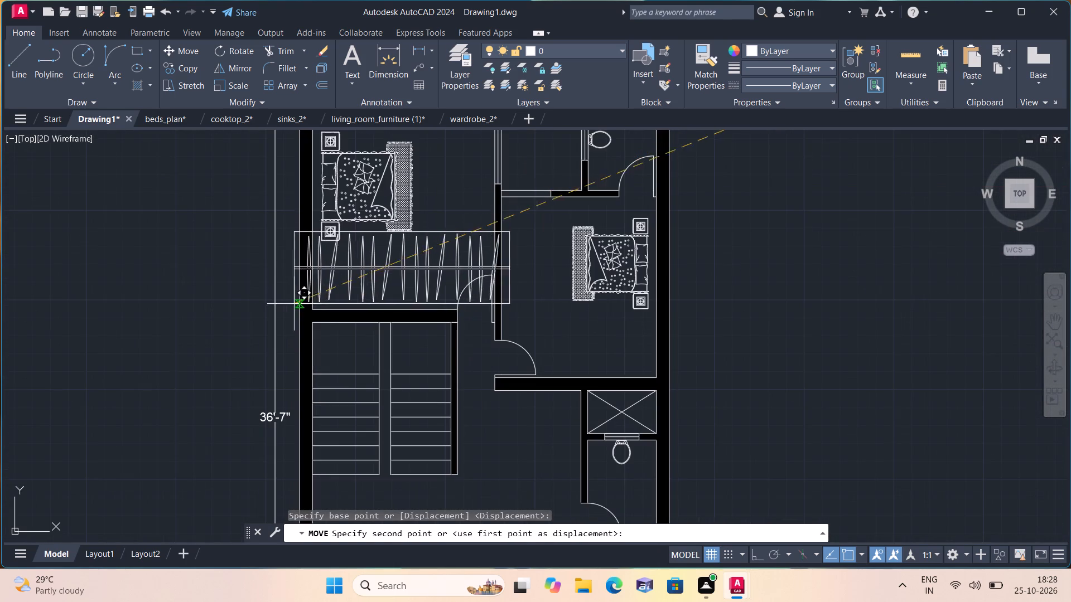
click(715, 331)
Scale the wardrobe block east of the plan down freehand from its northwest corner to about one quarter of its size.
middle_drag(683, 337, 626, 328)
scroll(678, 337, down, 1)
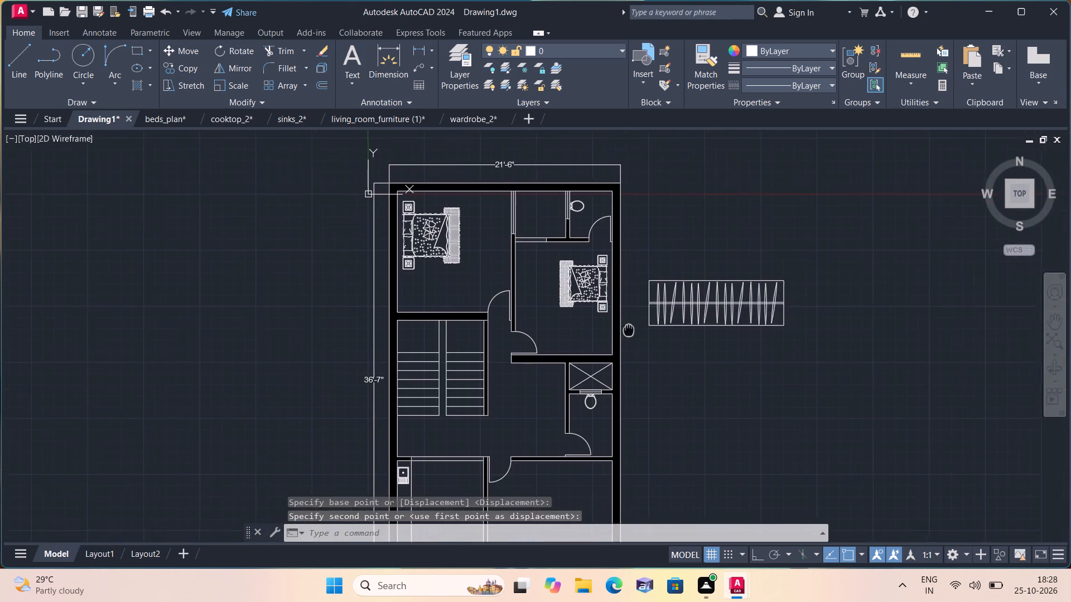
scroll(653, 271, up, 2)
click(608, 271)
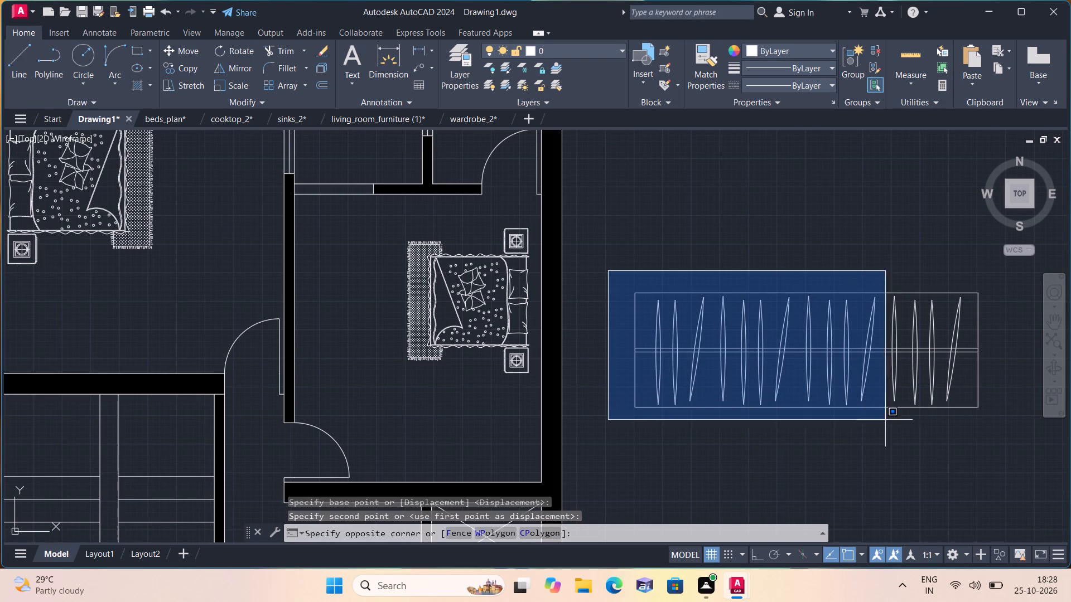
click(1015, 448)
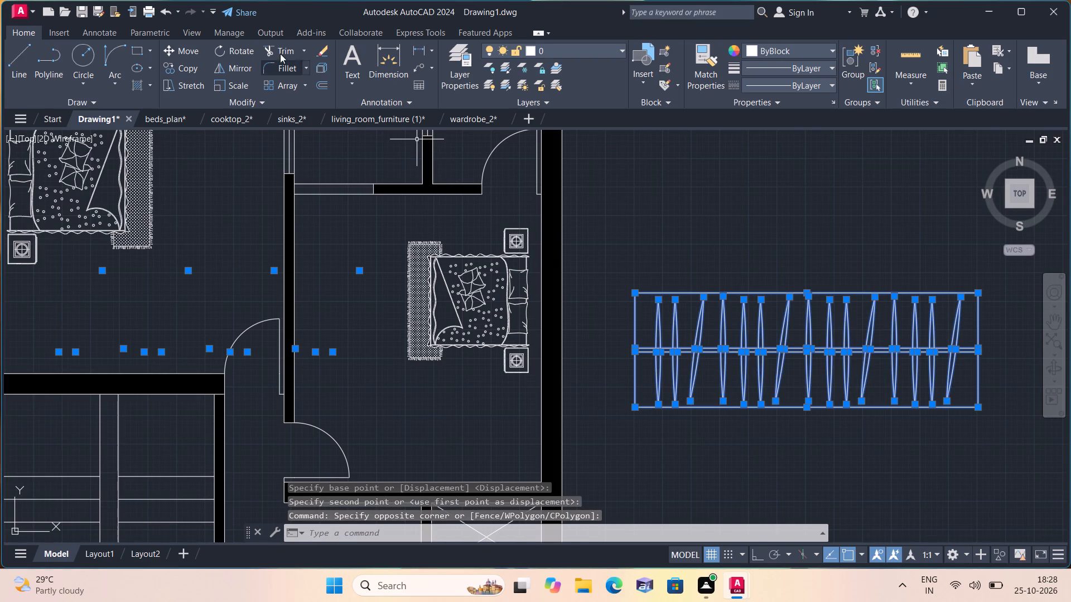
click(229, 80)
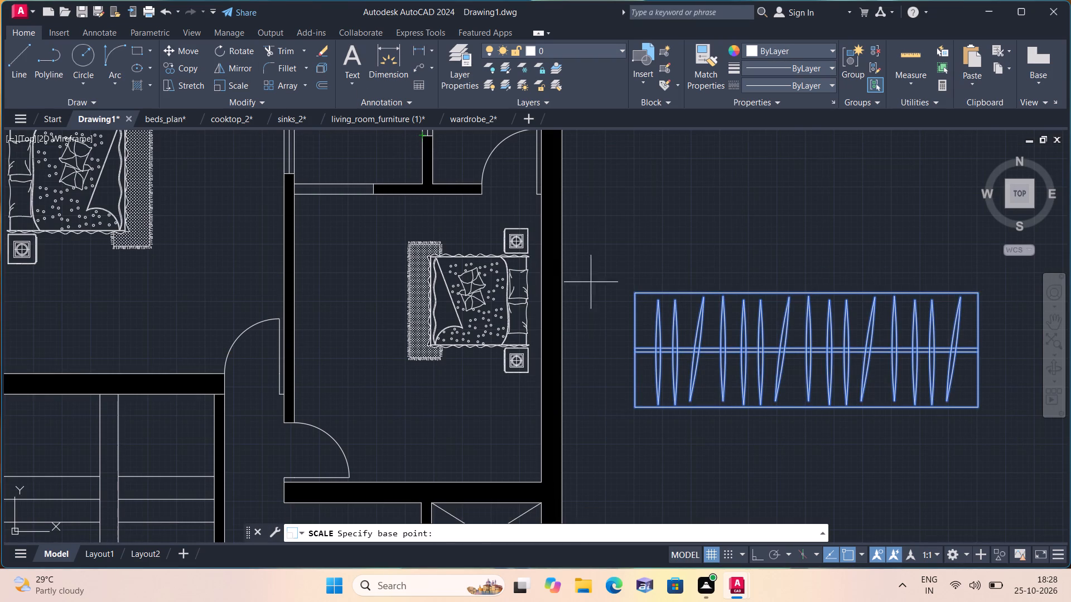
click(635, 294)
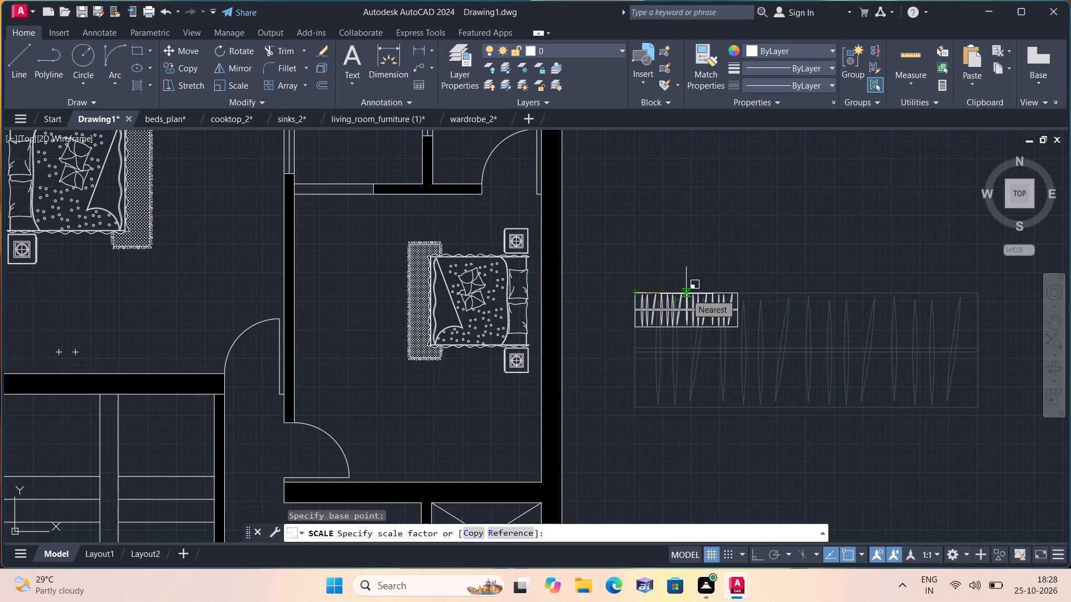
scroll(686, 294, down, 1)
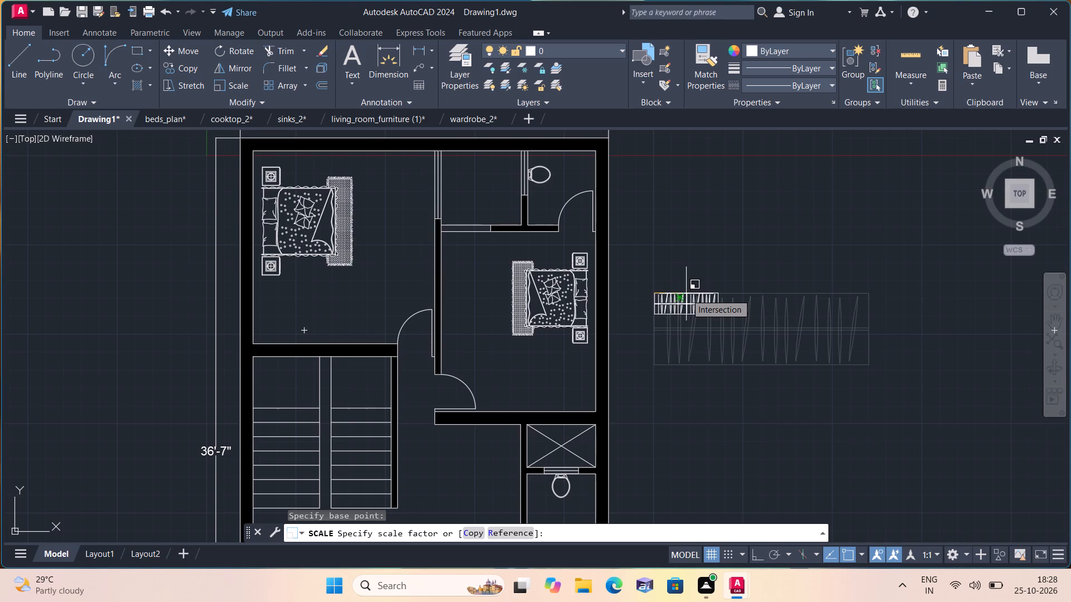
click(682, 295)
Move the wardrobe into the northwest bedroom, into the open floor between the bed and the south wall.
scroll(672, 301, up, 2)
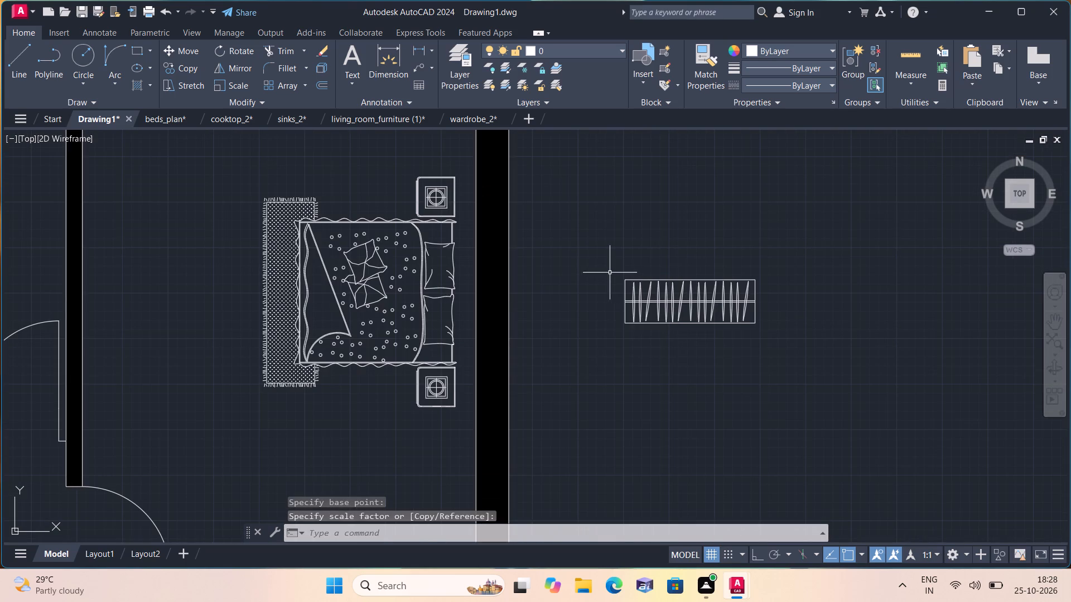
drag(587, 260, 614, 279)
click(838, 362)
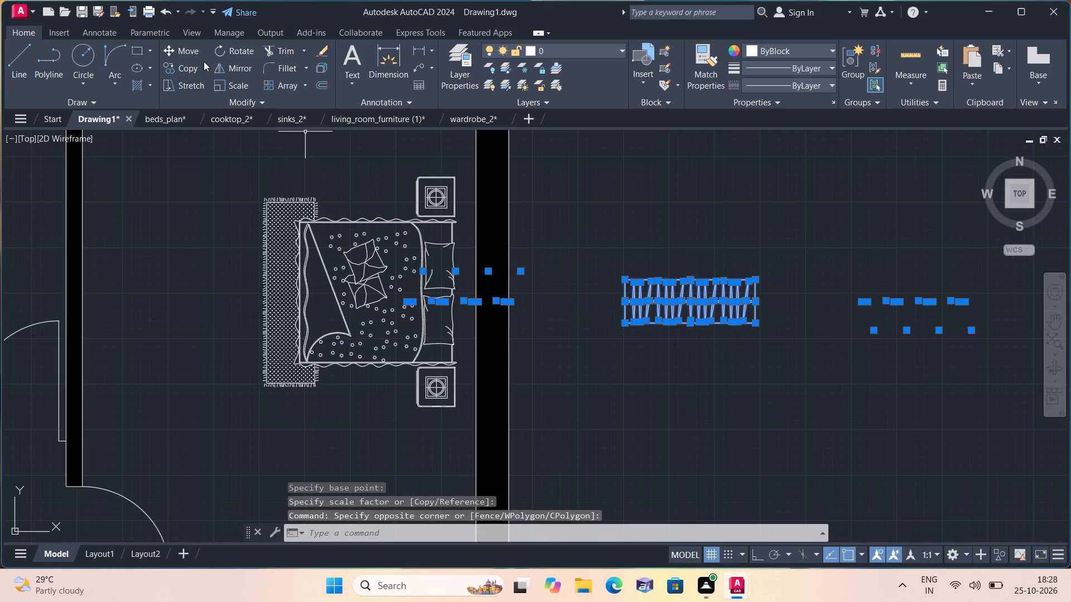
click(171, 51)
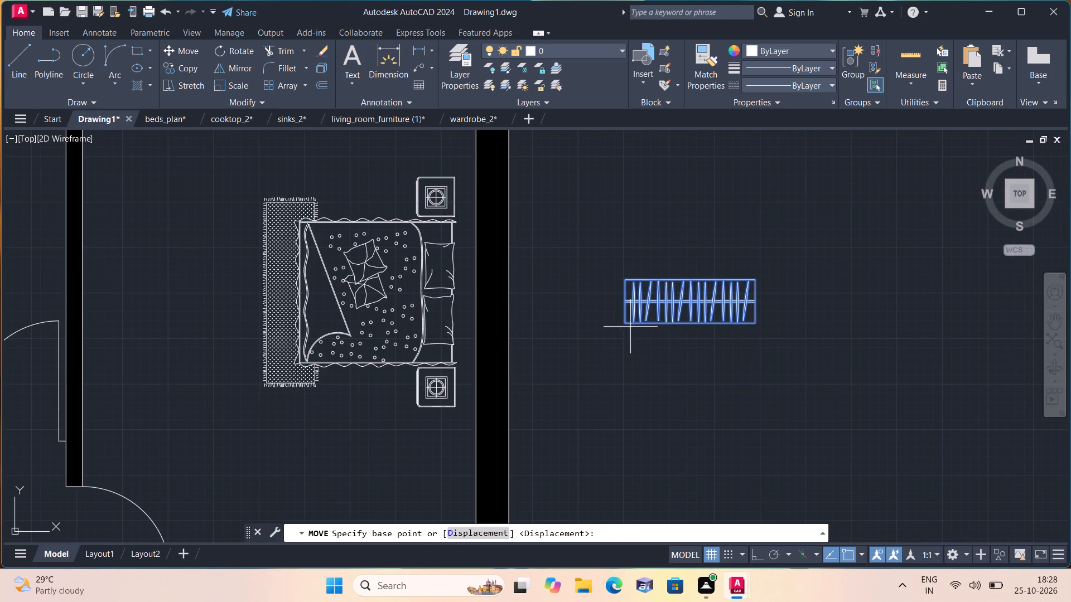
click(625, 323)
scroll(627, 316, down, 2)
middle_drag(663, 285, 779, 237)
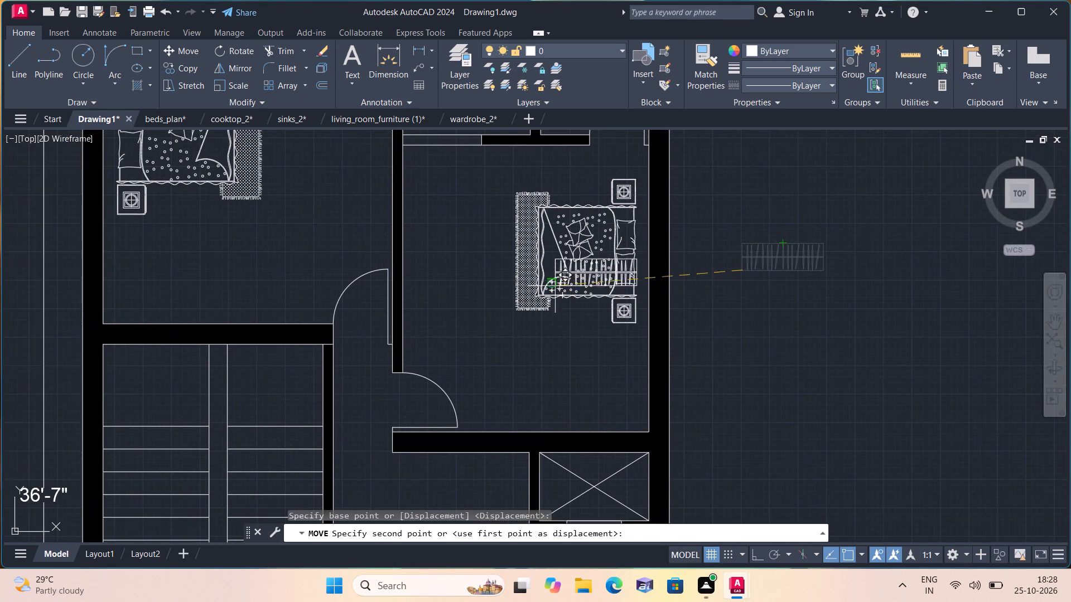
scroll(108, 343, up, 1)
middle_drag(143, 260, 375, 318)
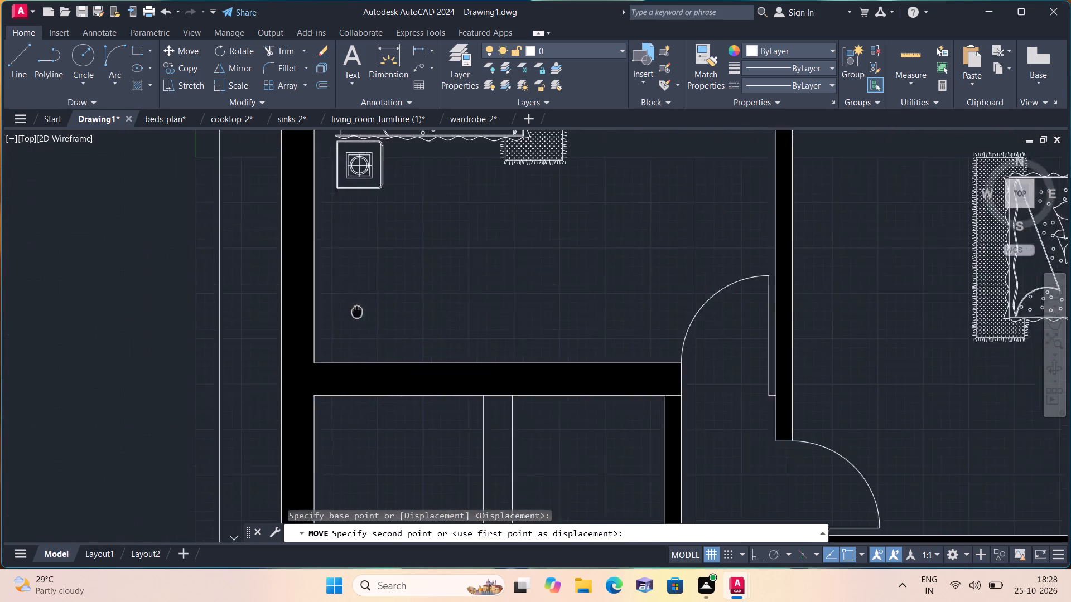
middle_drag(375, 318, 385, 319)
click(419, 313)
Scale the wardrobe in the northwest bedroom up freehand about its centre to about 1.3 times its size.
scroll(419, 313, up, 1)
click(387, 234)
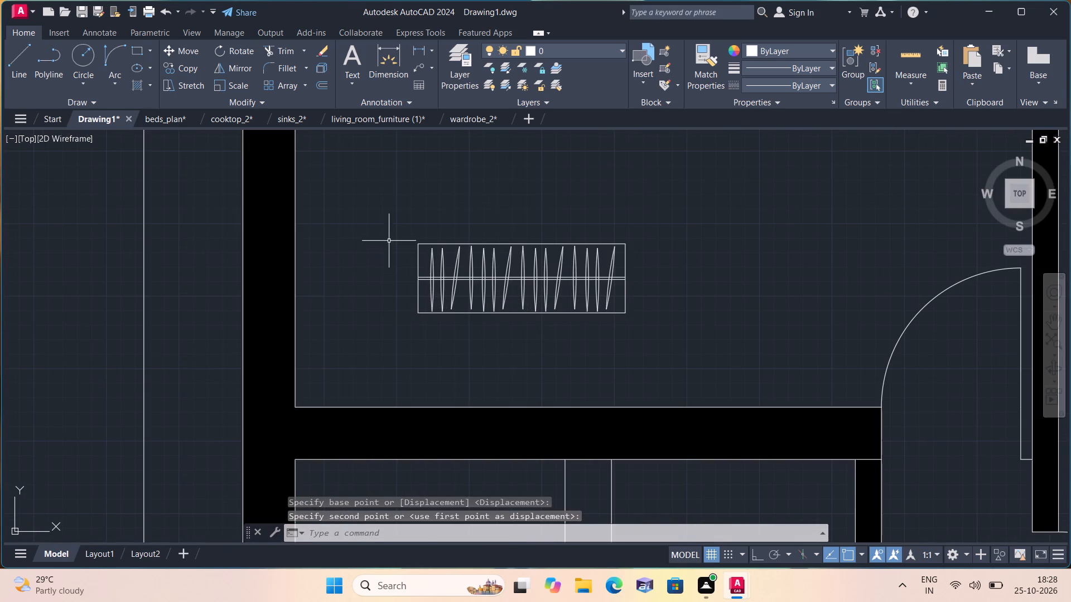
click(708, 334)
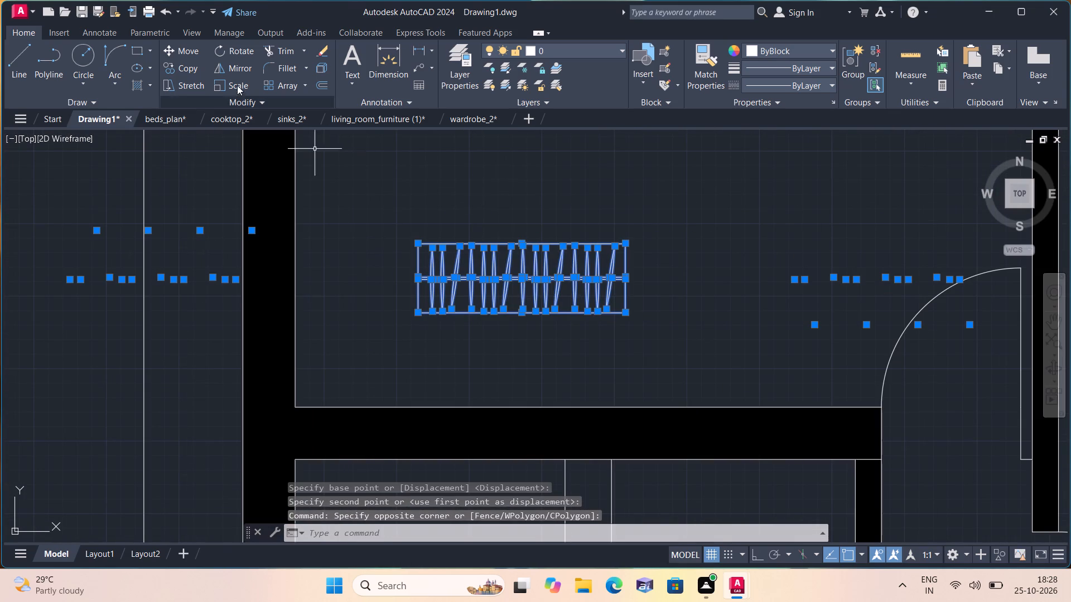
click(231, 86)
click(517, 283)
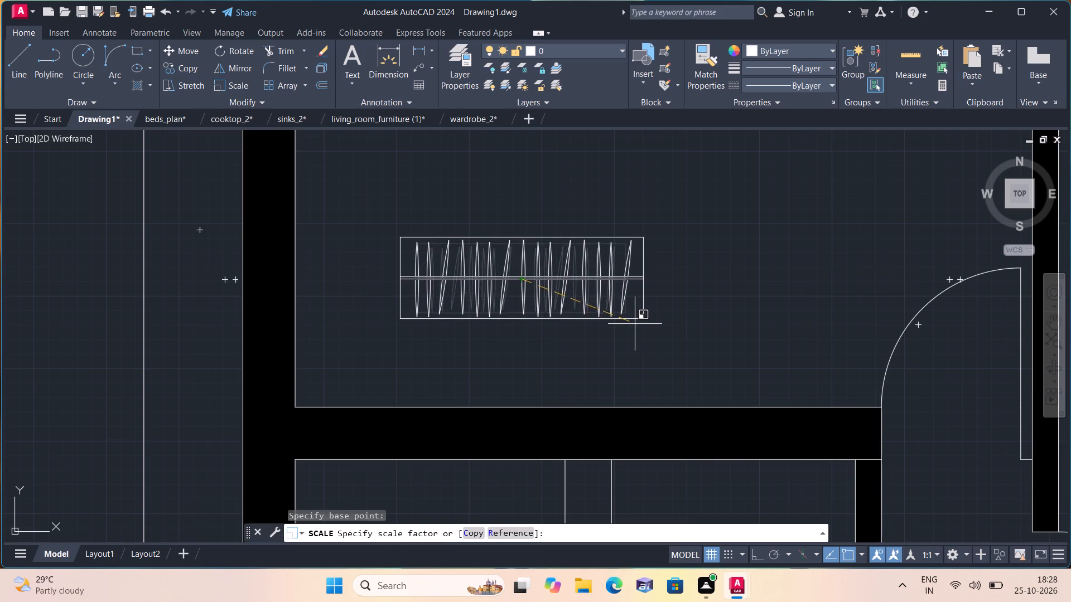
click(646, 336)
Move the wardrobe by its southwest corner into the southwest inner corner of the northwest bedroom.
click(682, 340)
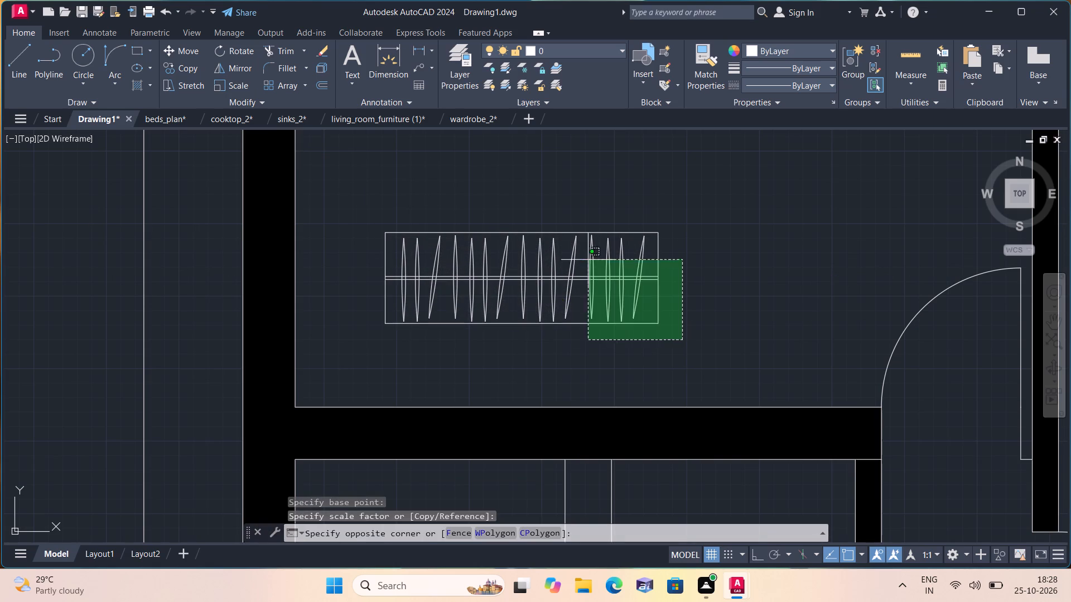
click(372, 187)
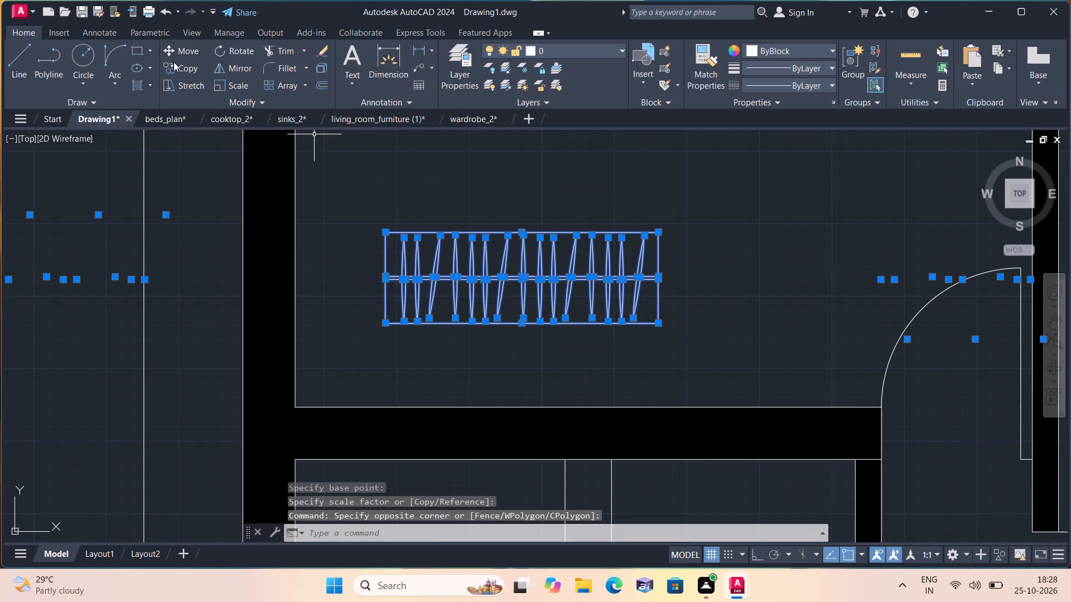
click(180, 48)
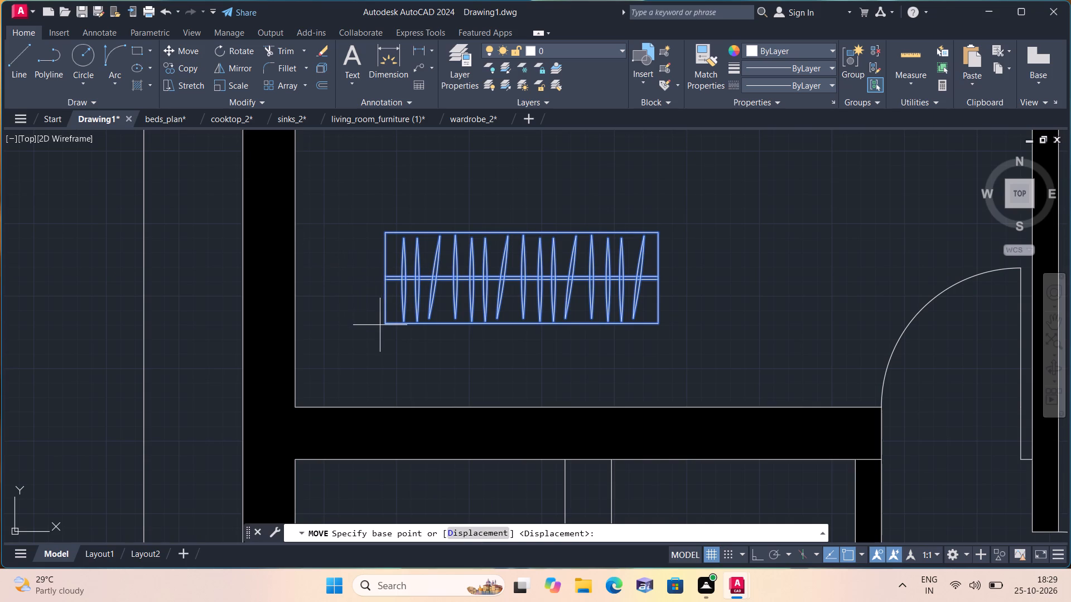
click(380, 325)
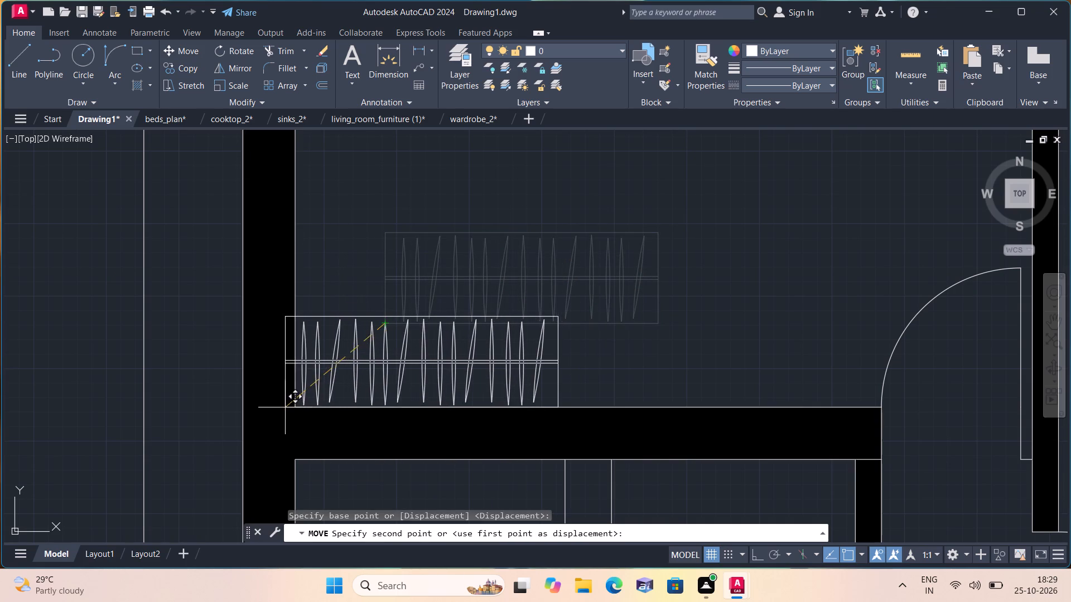
click(294, 407)
Copy the complete wardrobe by its southeast corner to the southeast inner corner of the east bedroom.
scroll(652, 392, up, 2)
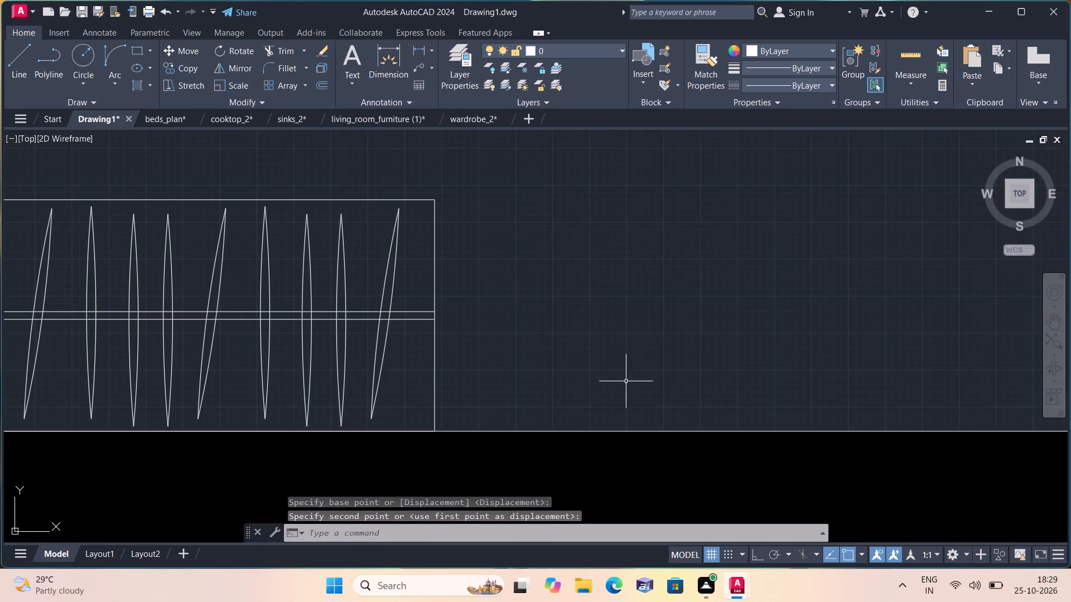
click(622, 379)
middle_drag(224, 210, 629, 205)
scroll(226, 208, down, 1)
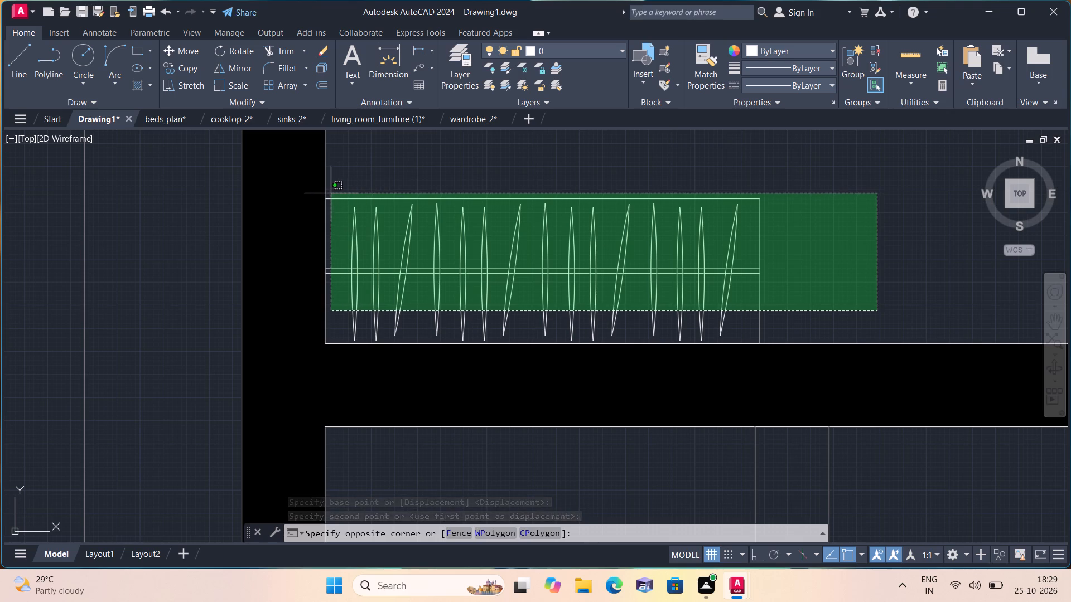
click(339, 190)
scroll(378, 321, up, 1)
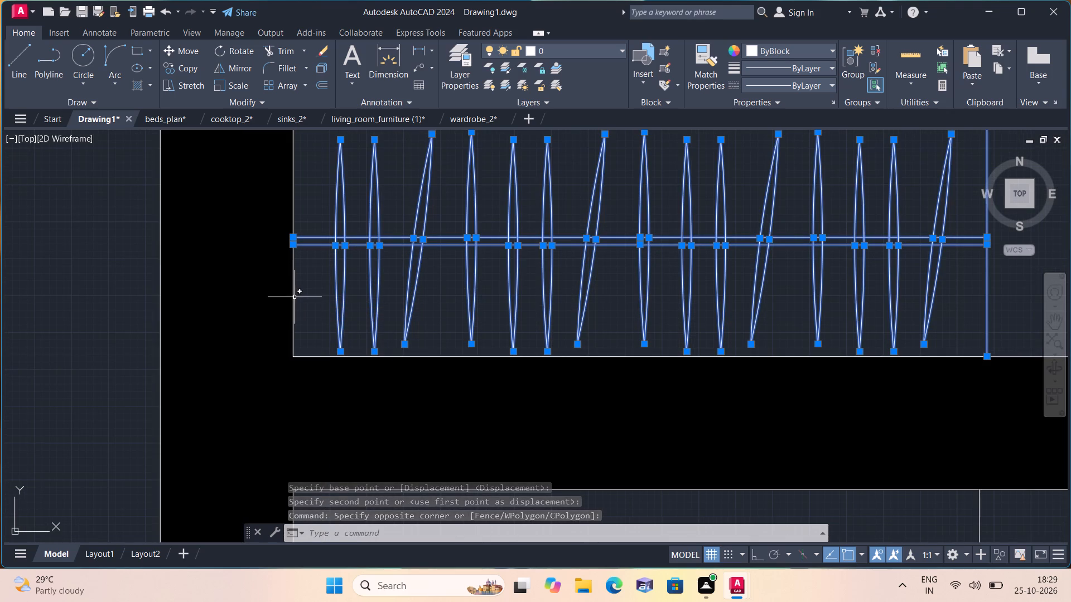
click(293, 293)
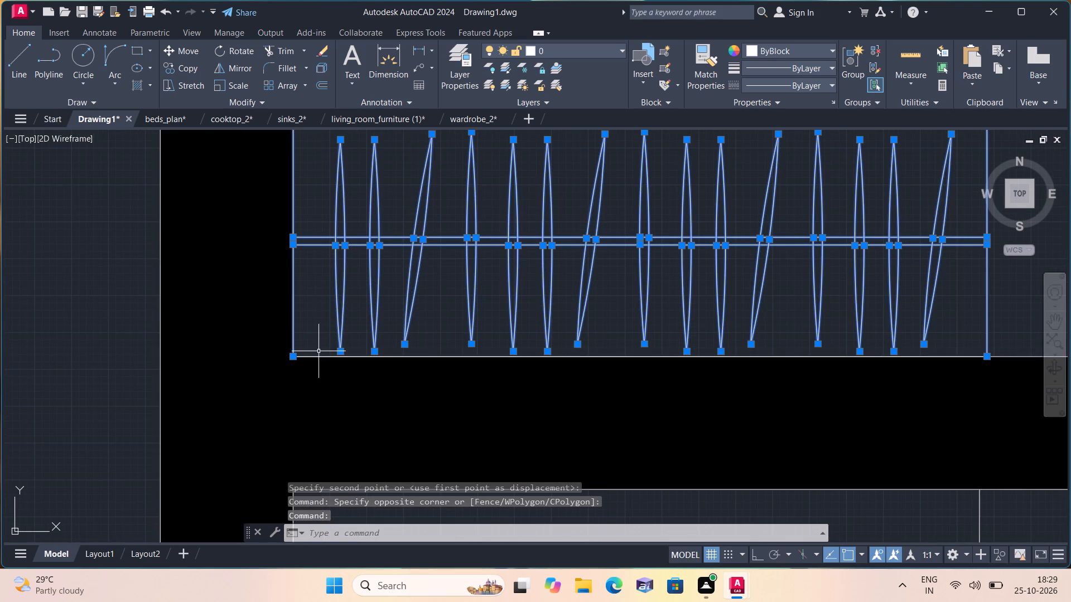
click(319, 358)
scroll(318, 343, down, 1)
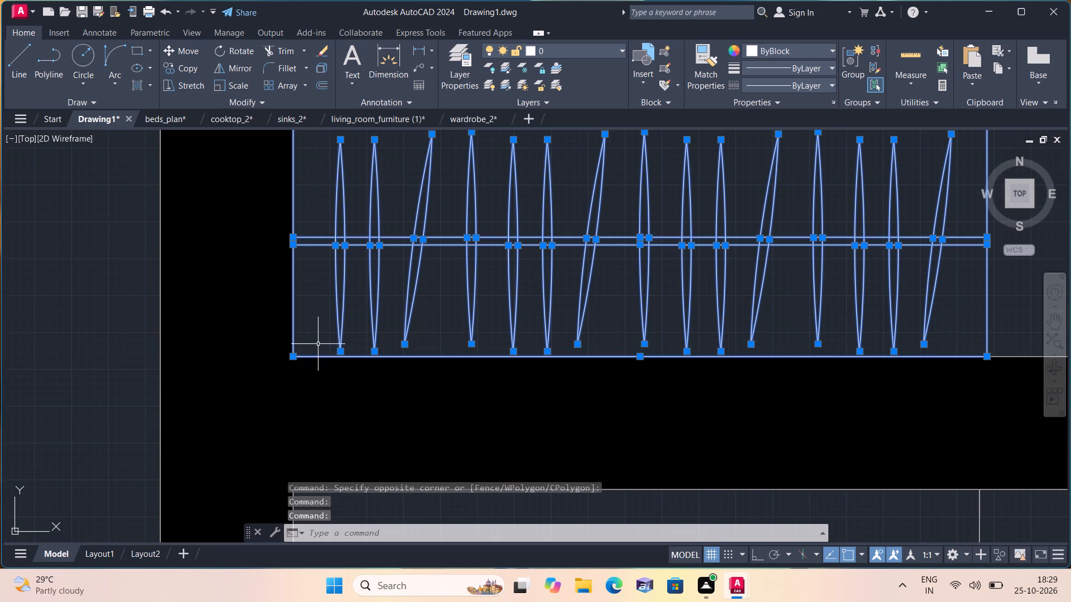
scroll(318, 343, down, 1)
click(187, 69)
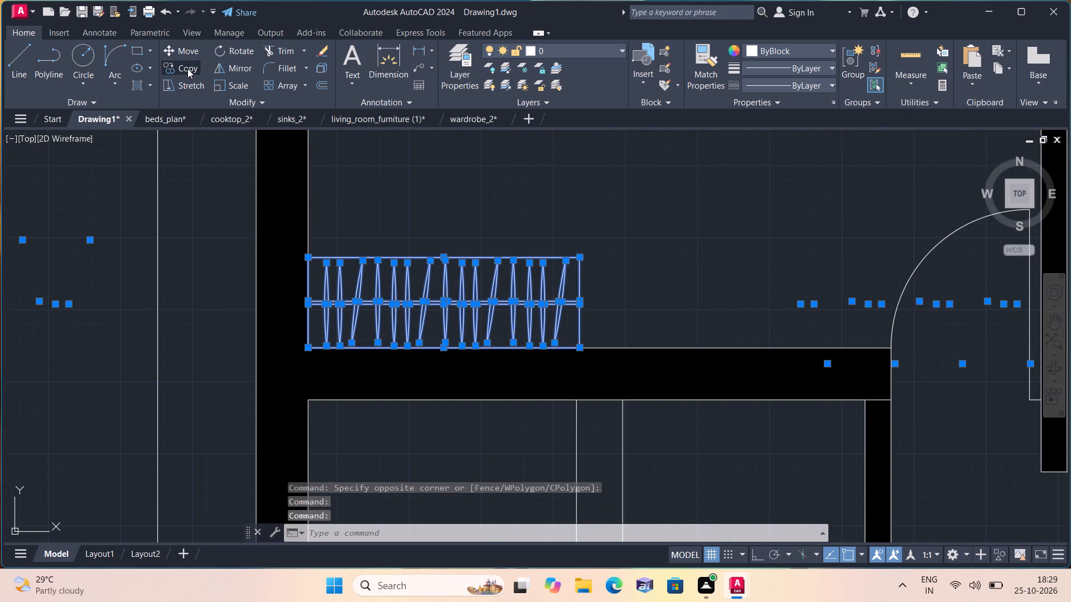
scroll(364, 234, down, 2)
scroll(437, 287, down, 1)
scroll(466, 308, up, 1)
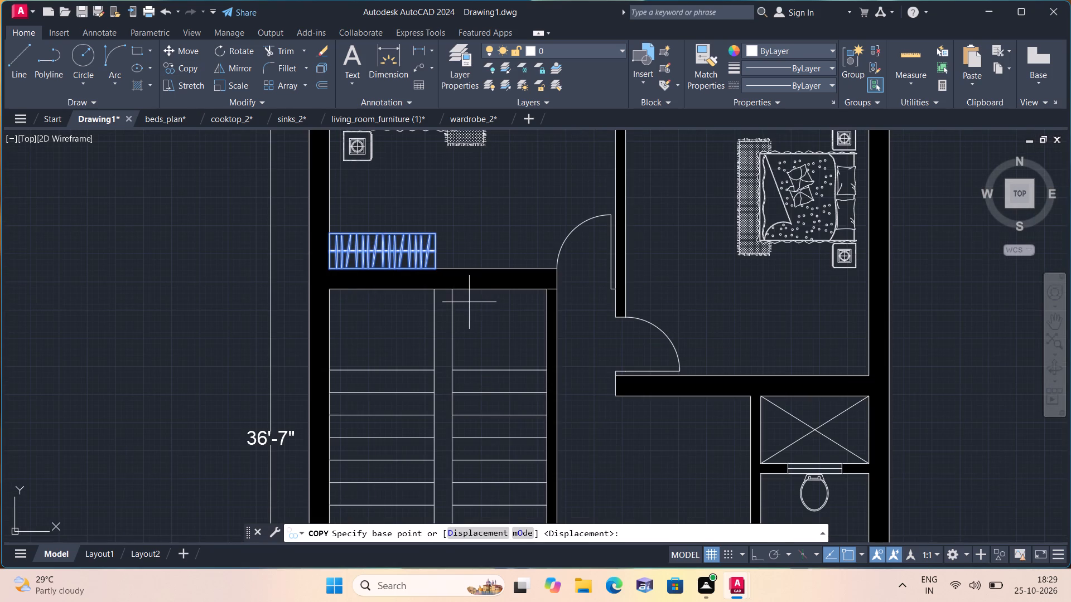
click(435, 268)
scroll(533, 287, down, 2)
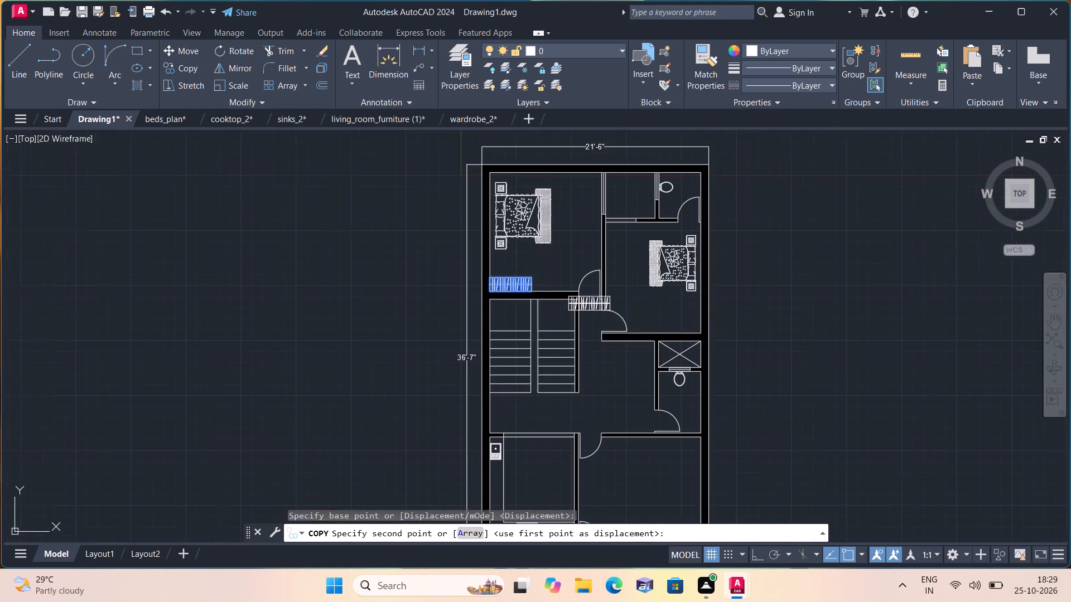
scroll(723, 331, up, 3)
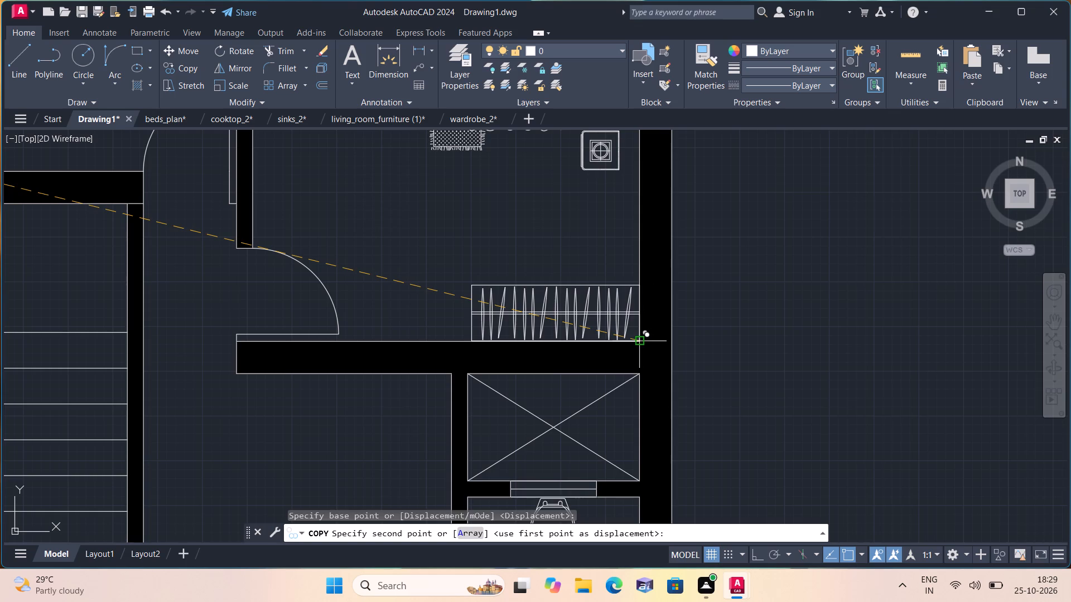
click(637, 341)
scroll(698, 261, down, 1)
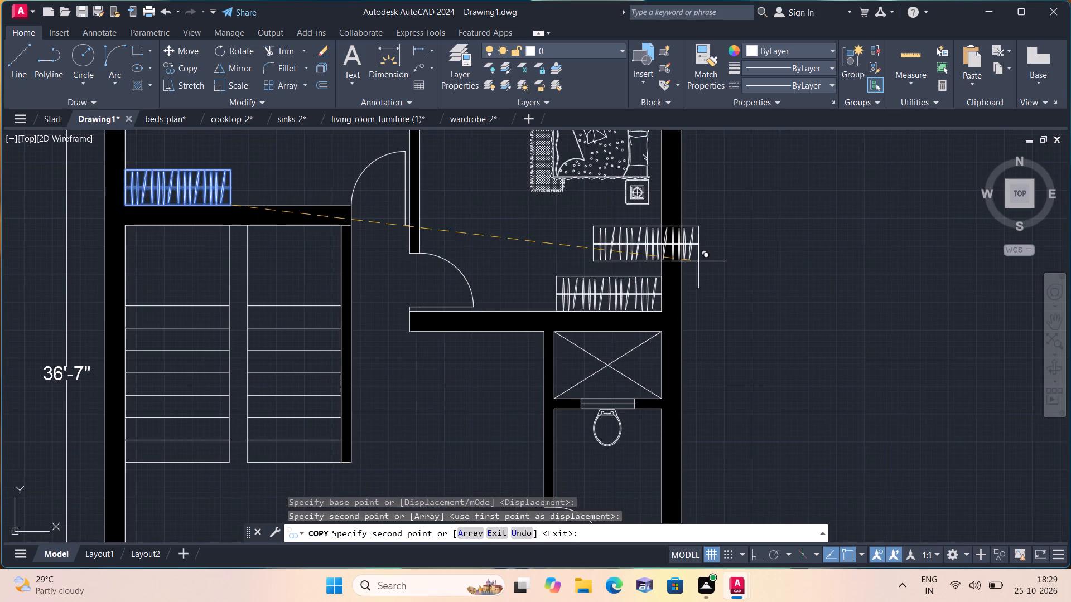
key(Escape)
Scale the whole living room furniture set down freehand about the coffee table's centre to about 0.07 times its size.
scroll(664, 271, down, 3)
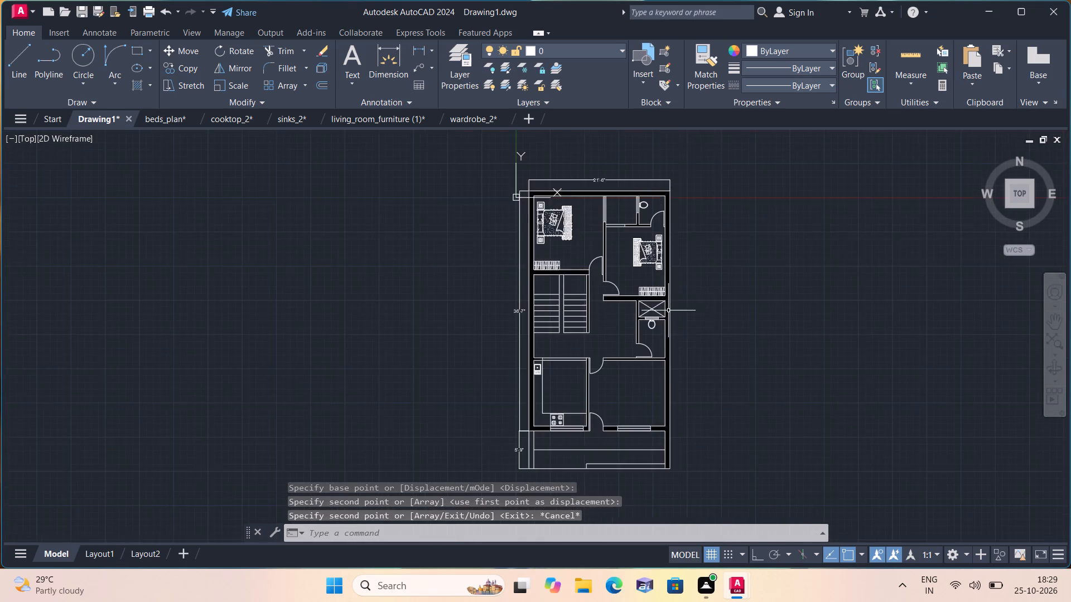
scroll(707, 310, down, 2)
middle_drag(707, 310, 428, 337)
scroll(428, 337, down, 4)
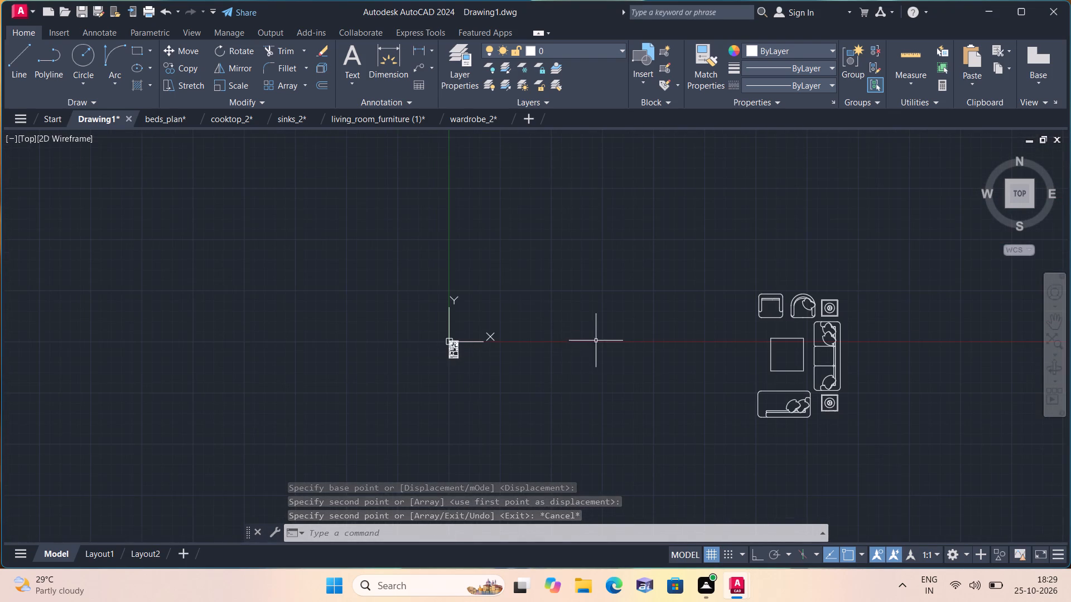
middle_drag(606, 352, 486, 326)
scroll(599, 351, down, 1)
drag(718, 420, 693, 391)
click(527, 240)
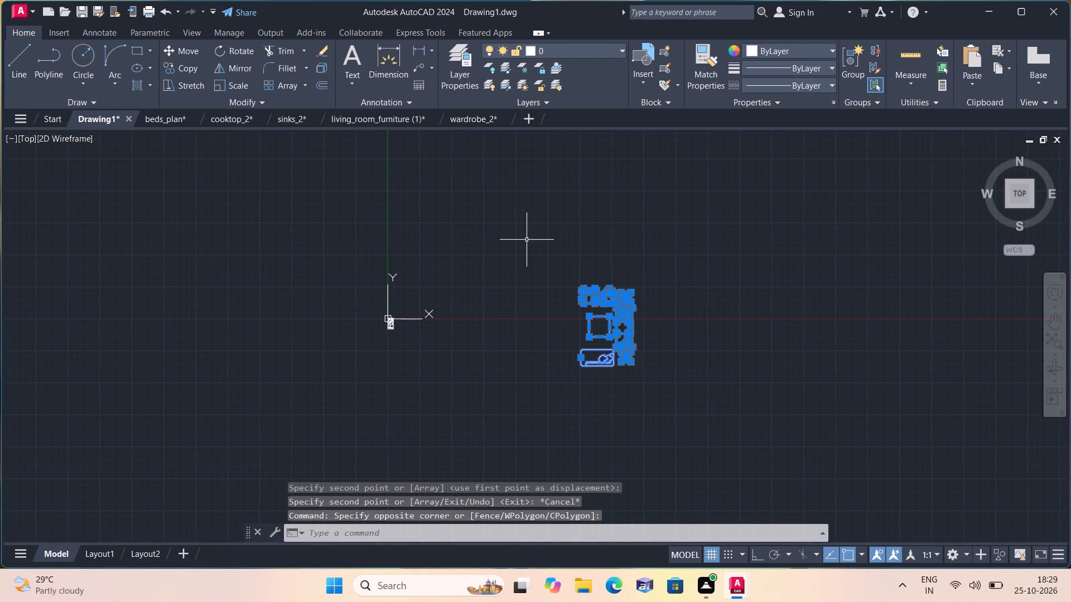
click(234, 84)
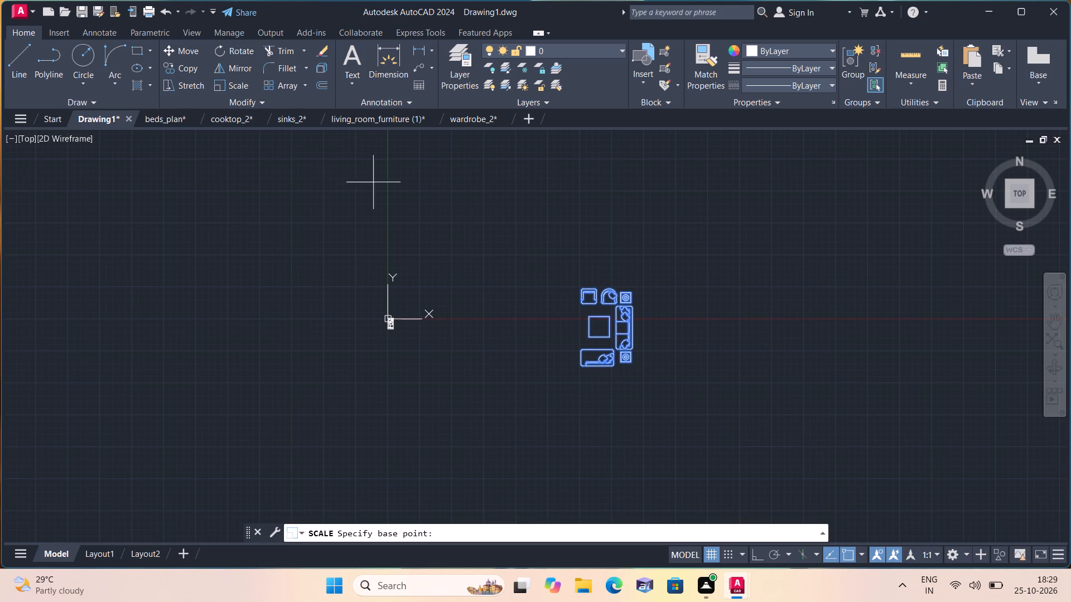
scroll(762, 413, up, 1)
scroll(528, 282, up, 2)
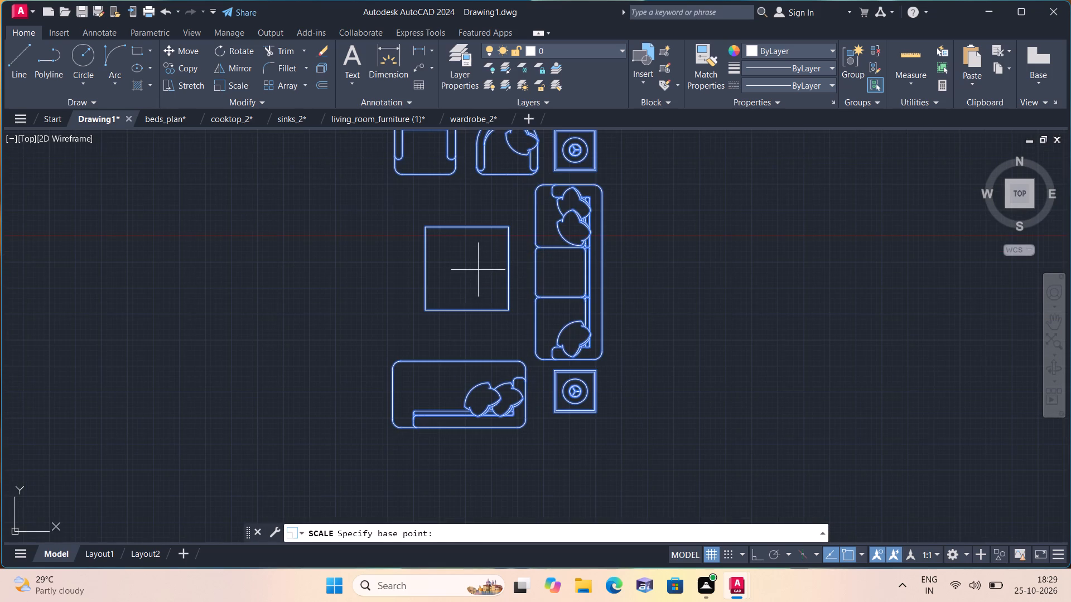
click(475, 268)
click(481, 276)
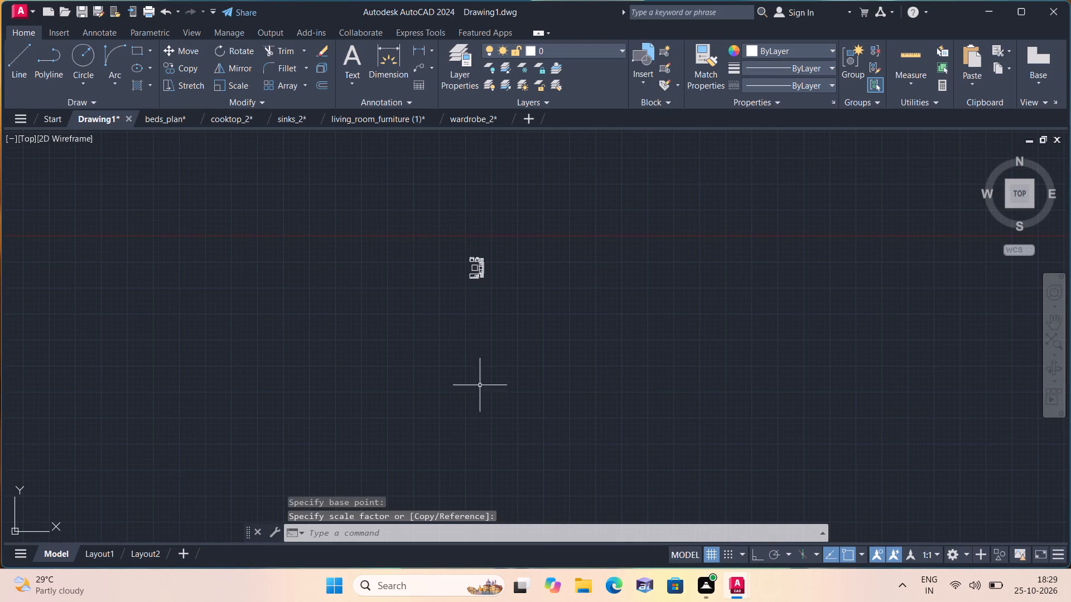
Move the living room furniture set into the open space just east of the floor plan, beside the southeast room.
click(354, 190)
click(594, 341)
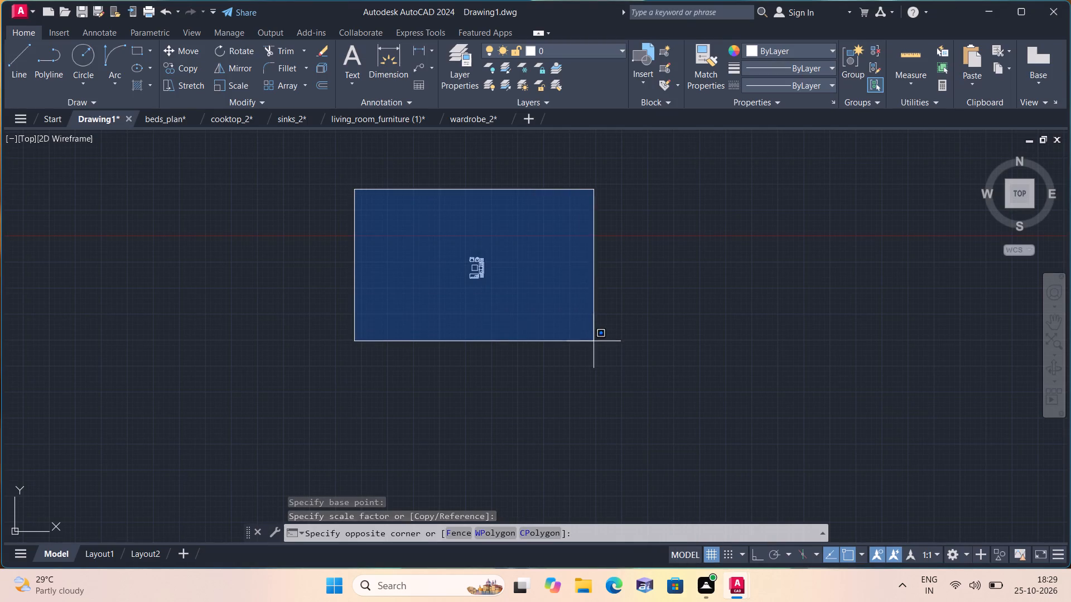
click(177, 47)
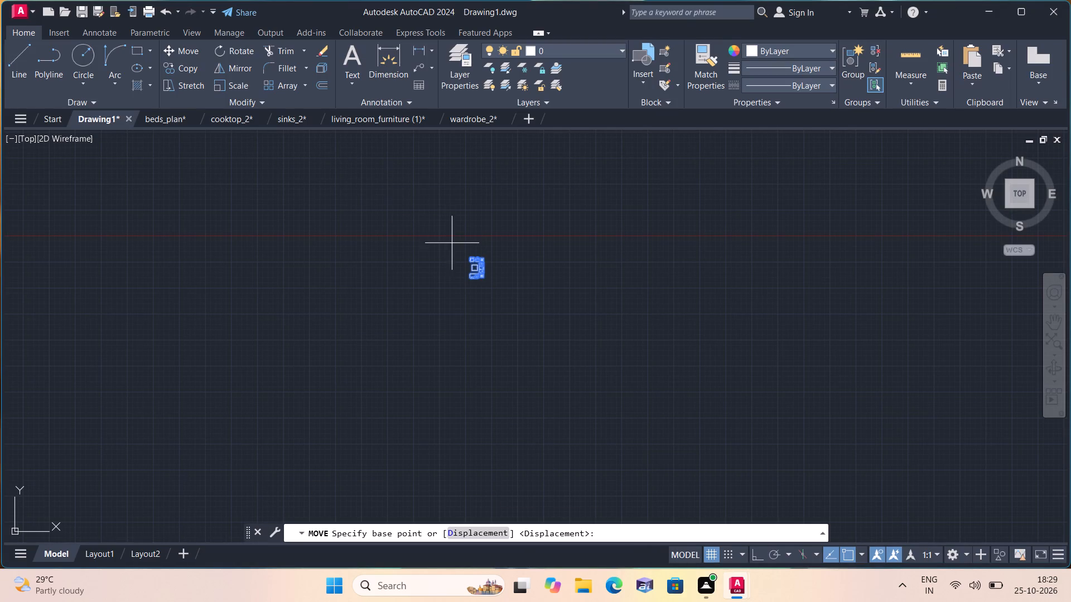
click(470, 270)
scroll(472, 254, down, 1)
middle_drag(475, 244, 673, 243)
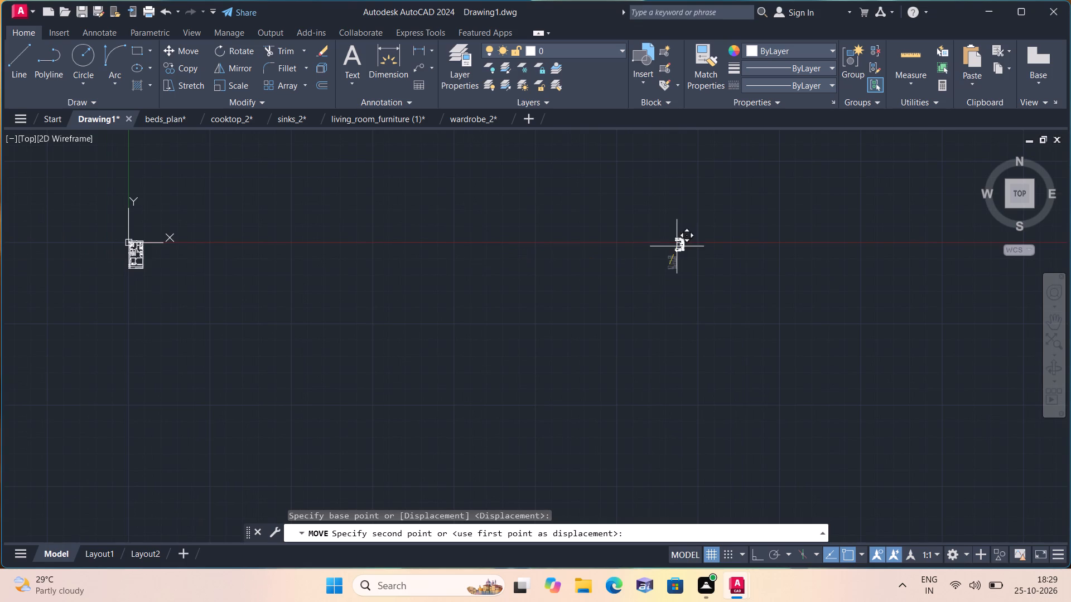
scroll(32, 266, up, 3)
scroll(353, 286, up, 2)
middle_drag(254, 255, 486, 398)
scroll(494, 382, up, 2)
drag(551, 332, 557, 332)
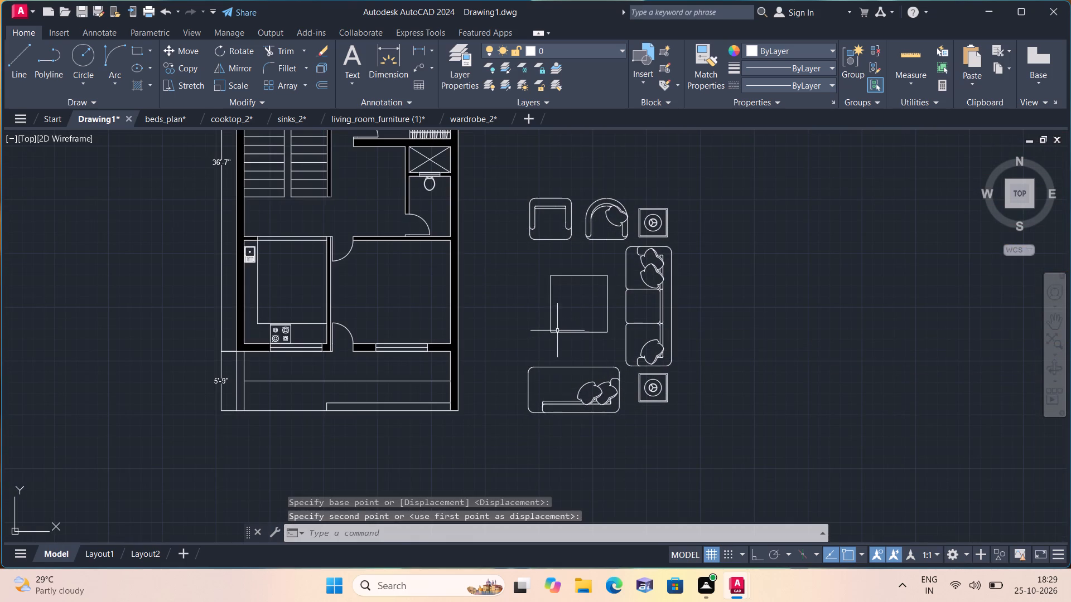
Scale the furniture set beside the plan down freehand about the coffee table to about 0.2 times its size.
click(517, 189)
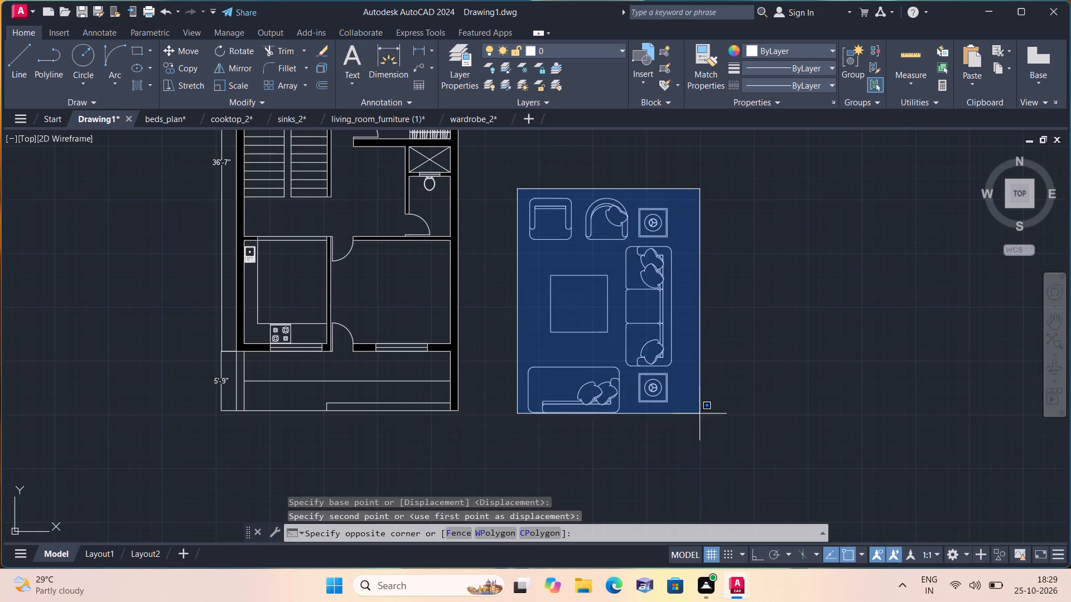
click(702, 418)
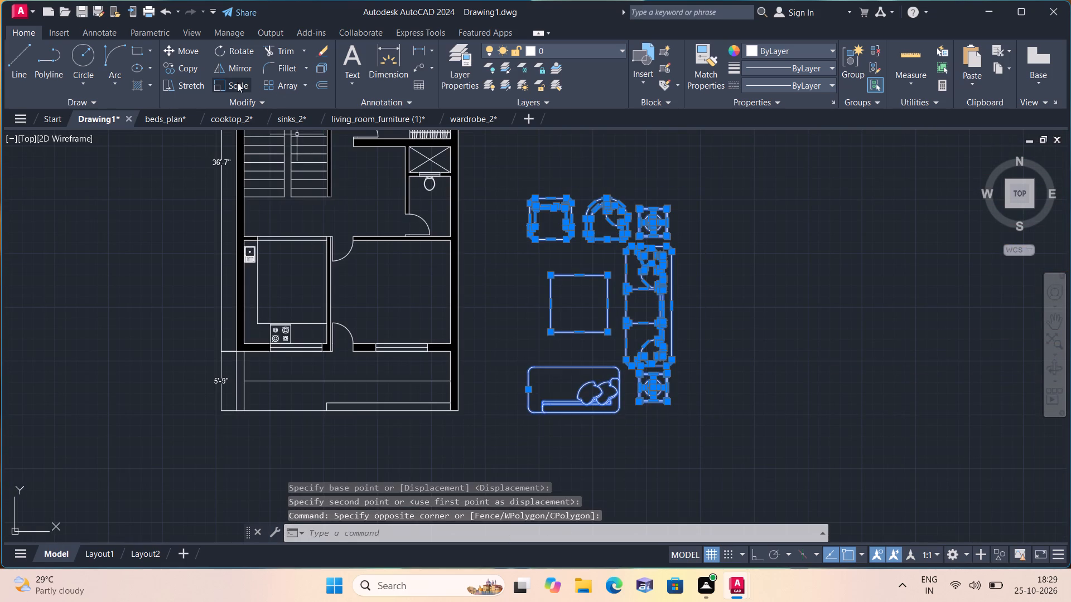
click(237, 82)
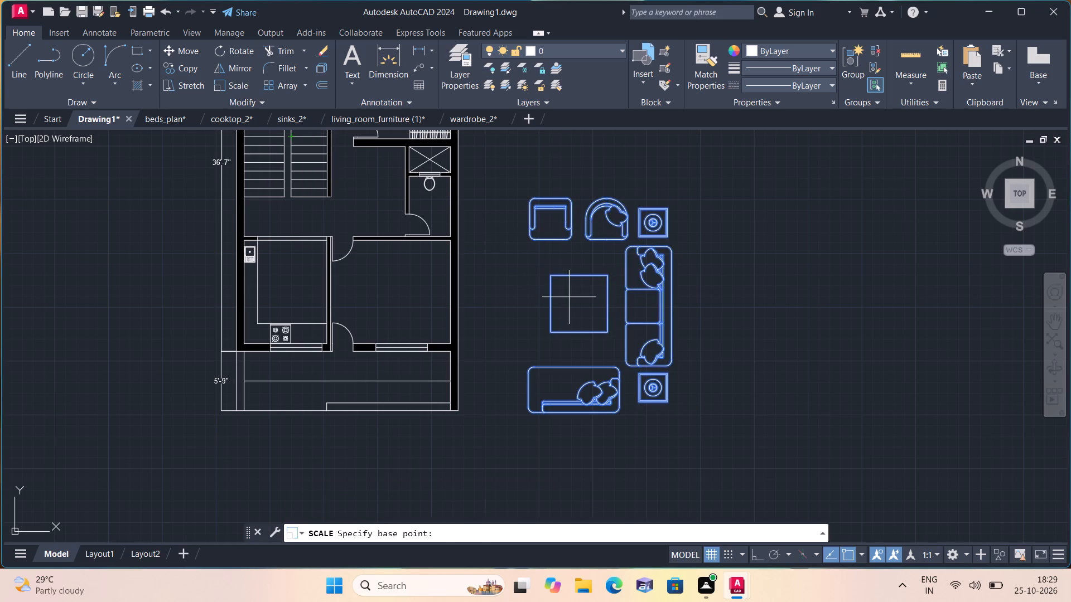
click(570, 298)
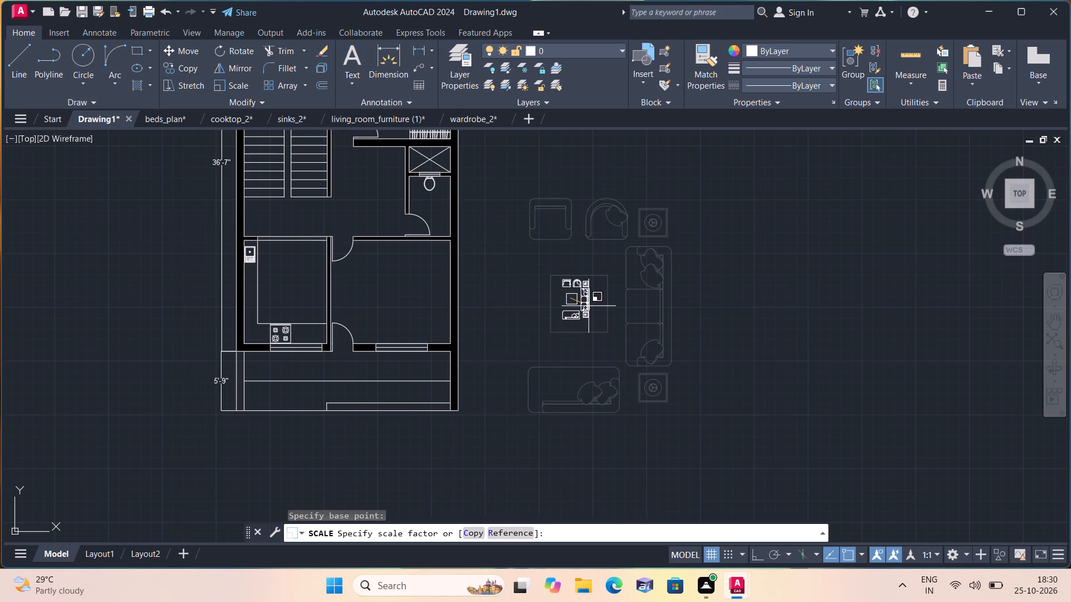
click(590, 309)
Move the furniture set by its coffee table into the southeast room, into the open floor near the east wall.
drag(624, 358, 624, 349)
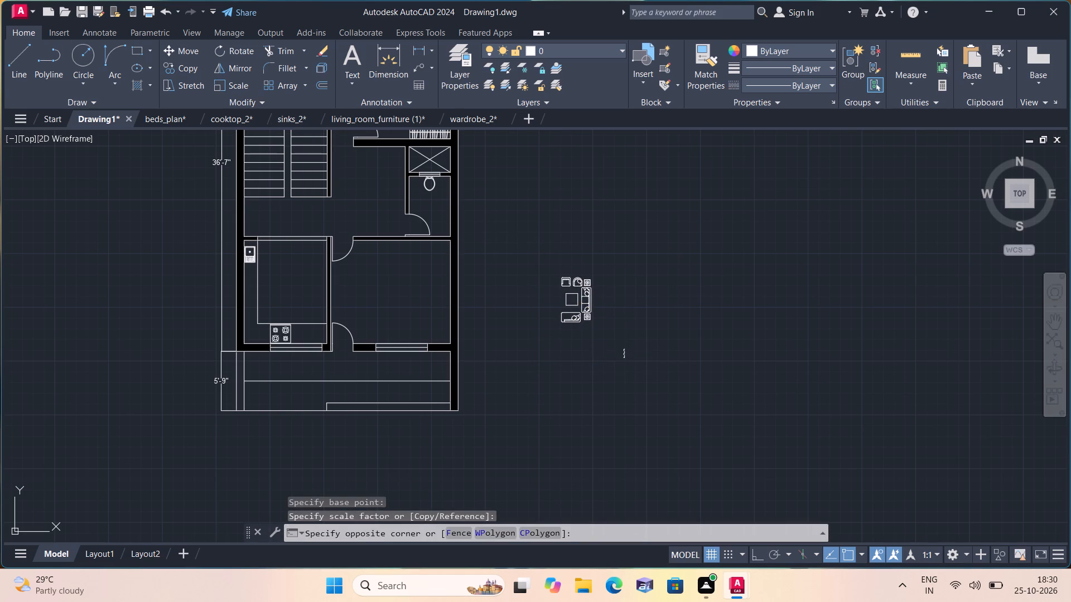
click(538, 235)
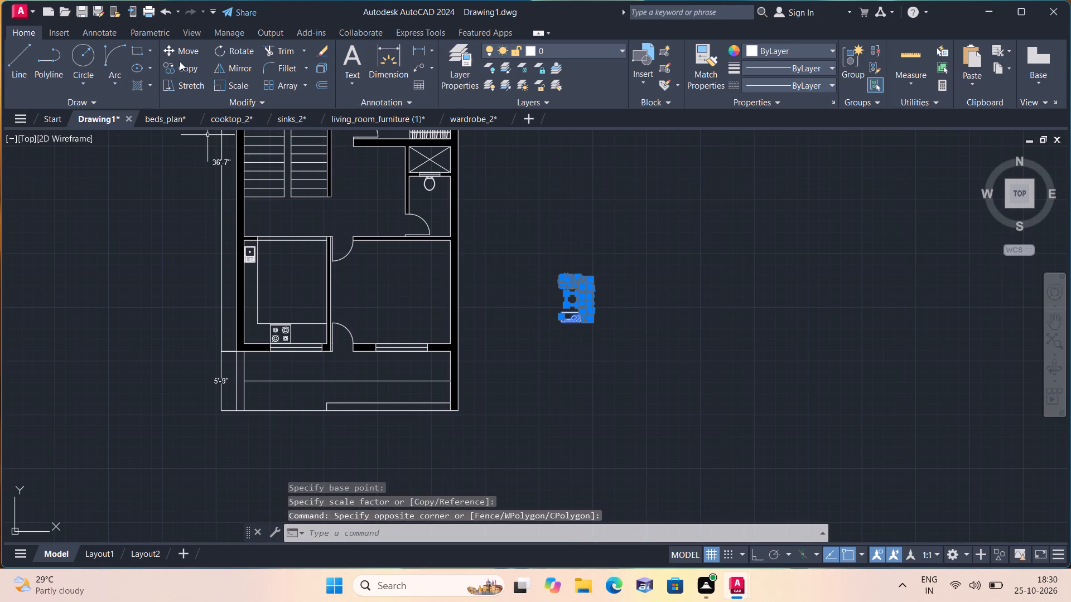
click(181, 48)
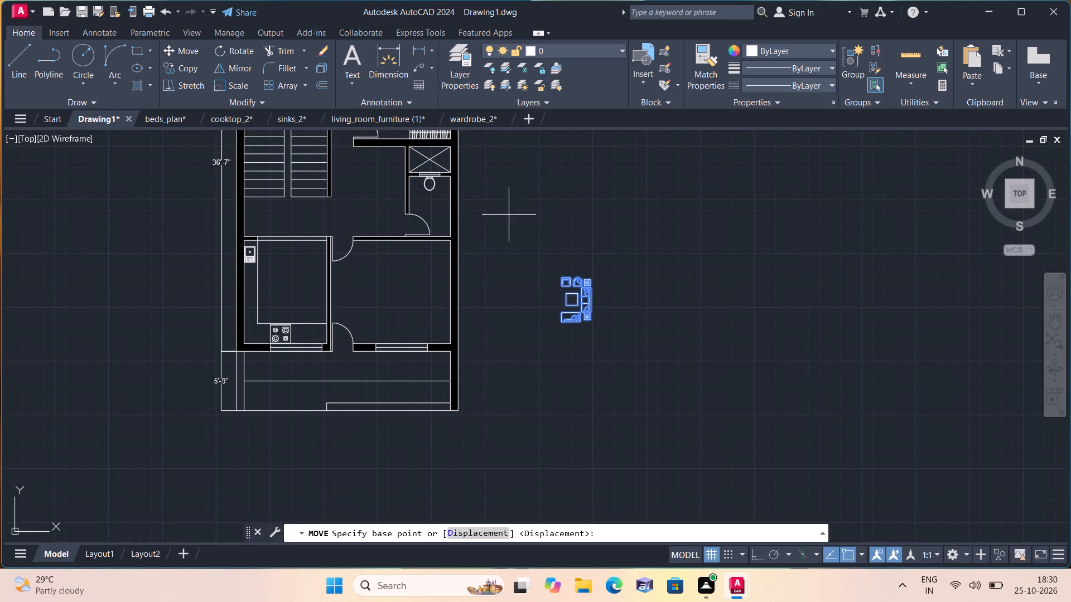
click(572, 301)
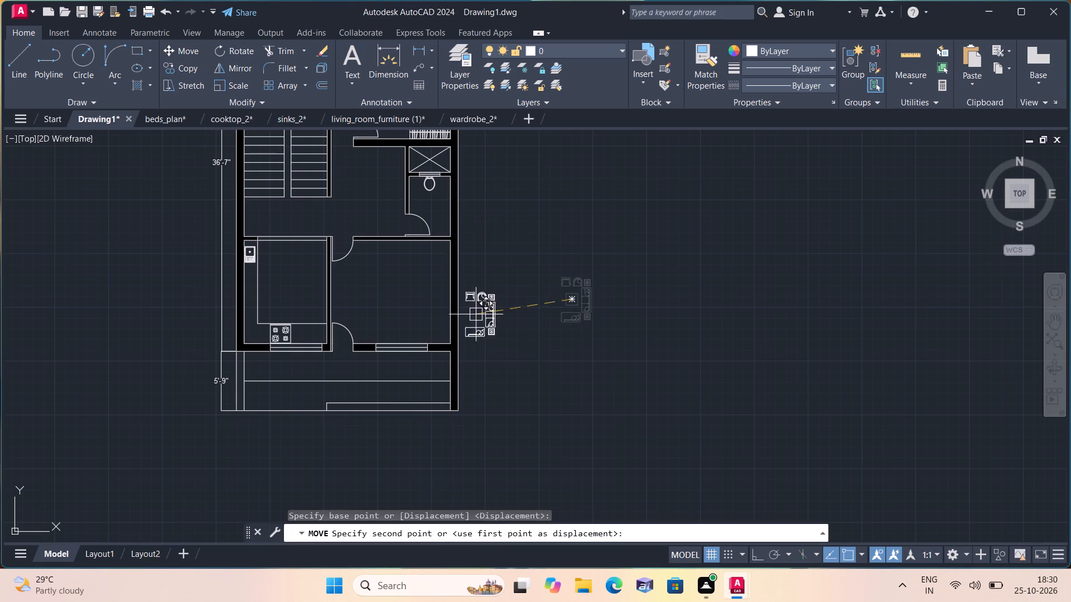
scroll(435, 295, up, 1)
middle_drag(358, 273, 532, 255)
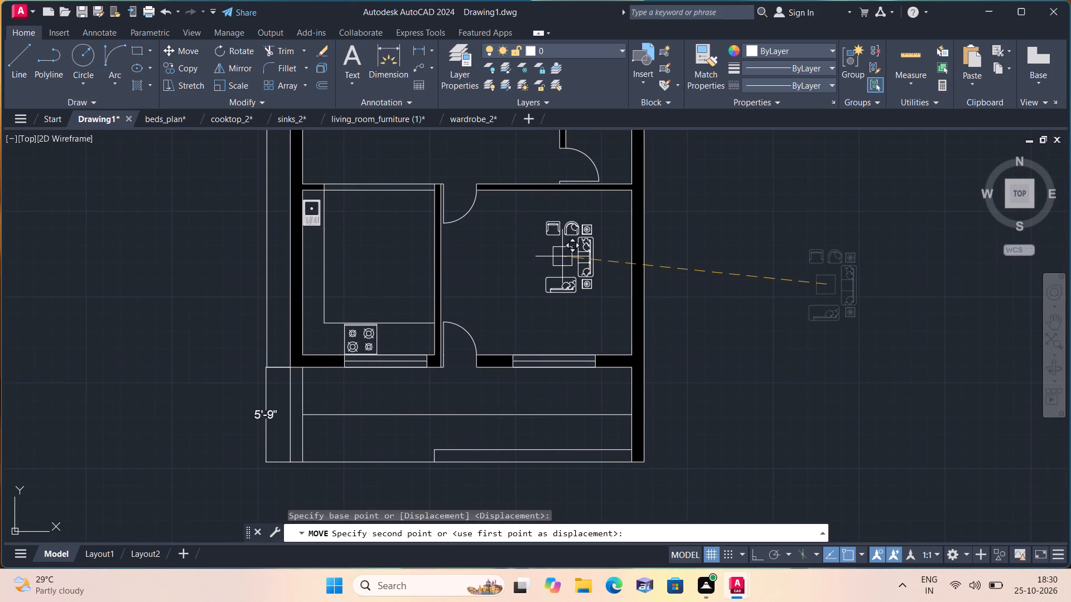
click(570, 256)
scroll(583, 272, up, 2)
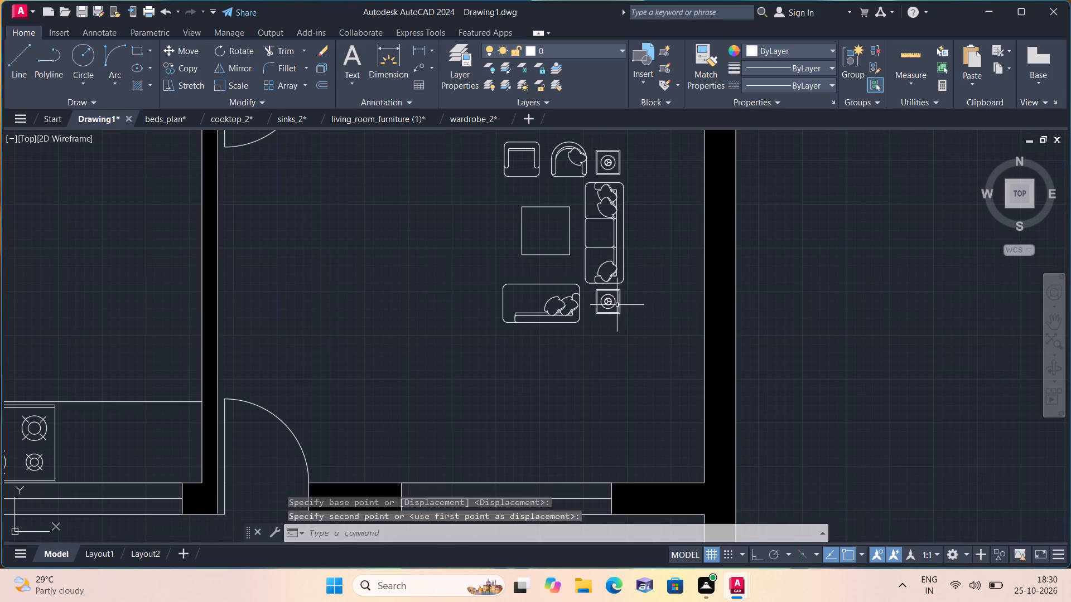
Scale up the living room furniture set freehand to about one and a half times its size, about the coffee table's centre.
drag(638, 336, 635, 326)
scroll(503, 201, down, 1)
middle_drag(501, 201, 529, 249)
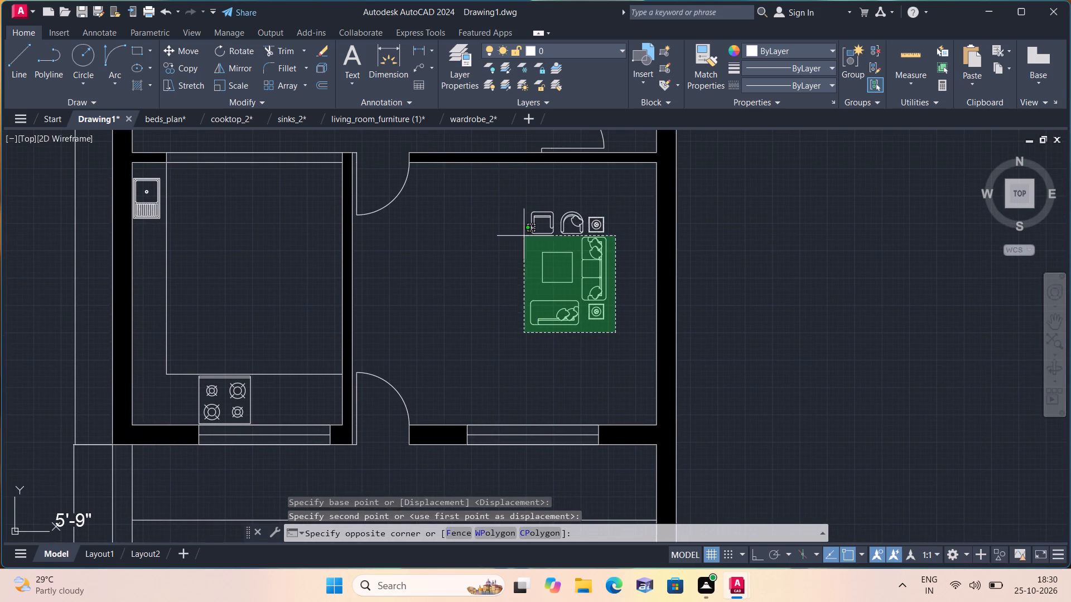
click(499, 198)
click(232, 84)
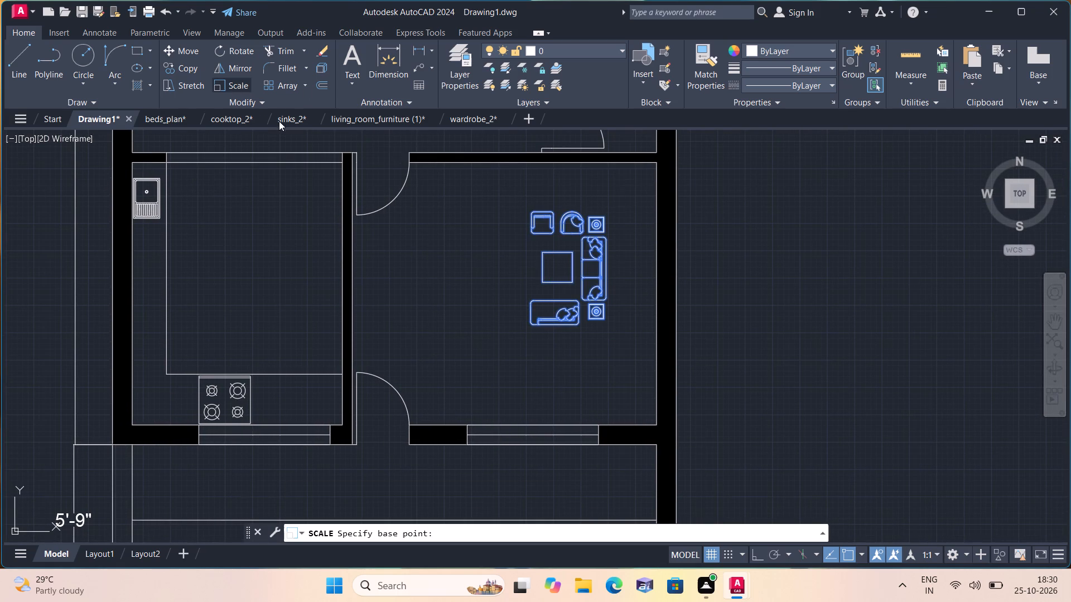
click(553, 262)
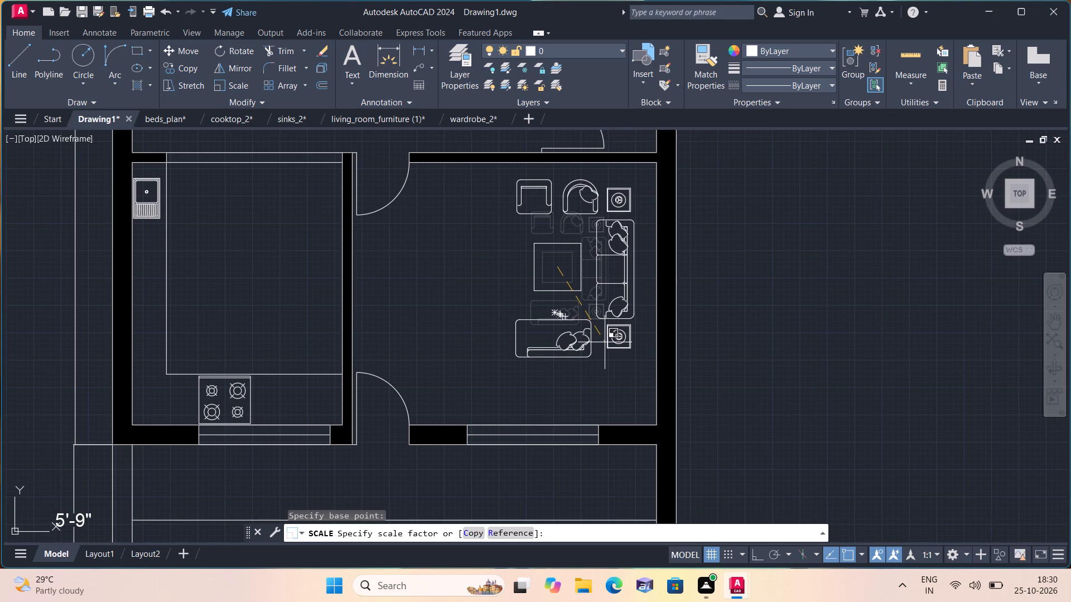
click(605, 342)
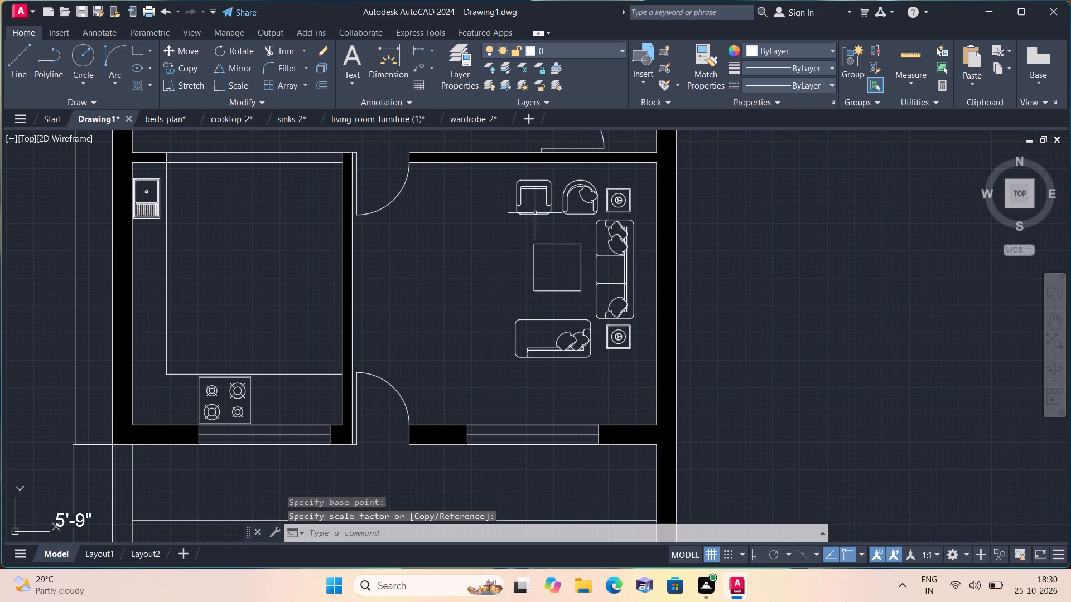
Move the whole living room furniture set slightly toward the room's front window wall.
scroll(505, 180, up, 1)
click(505, 172)
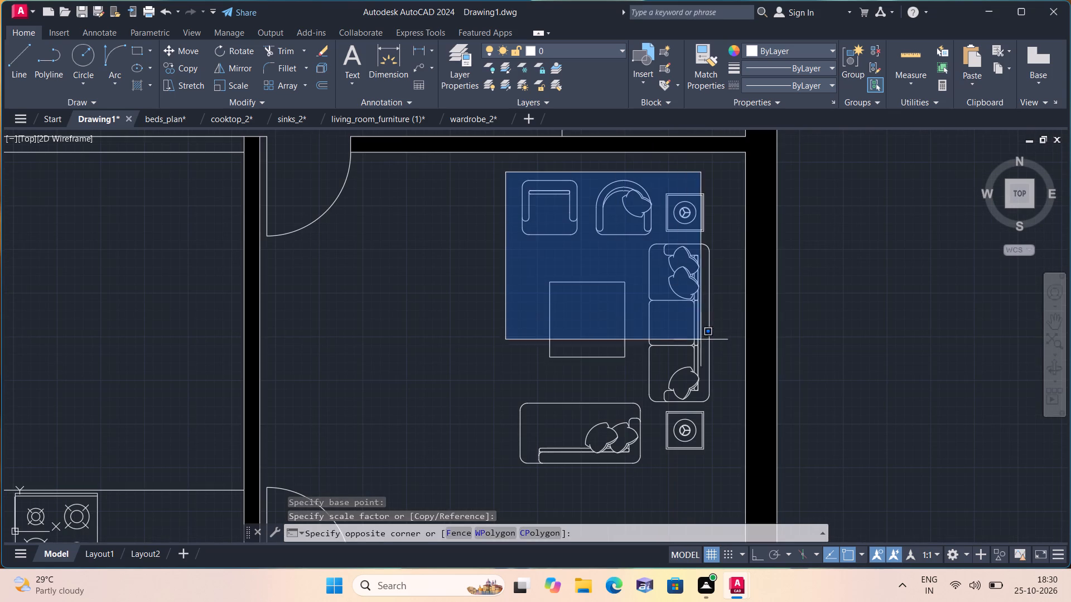
click(715, 469)
scroll(206, 44, down, 1)
scroll(257, 96, down, 2)
scroll(300, 145, down, 1)
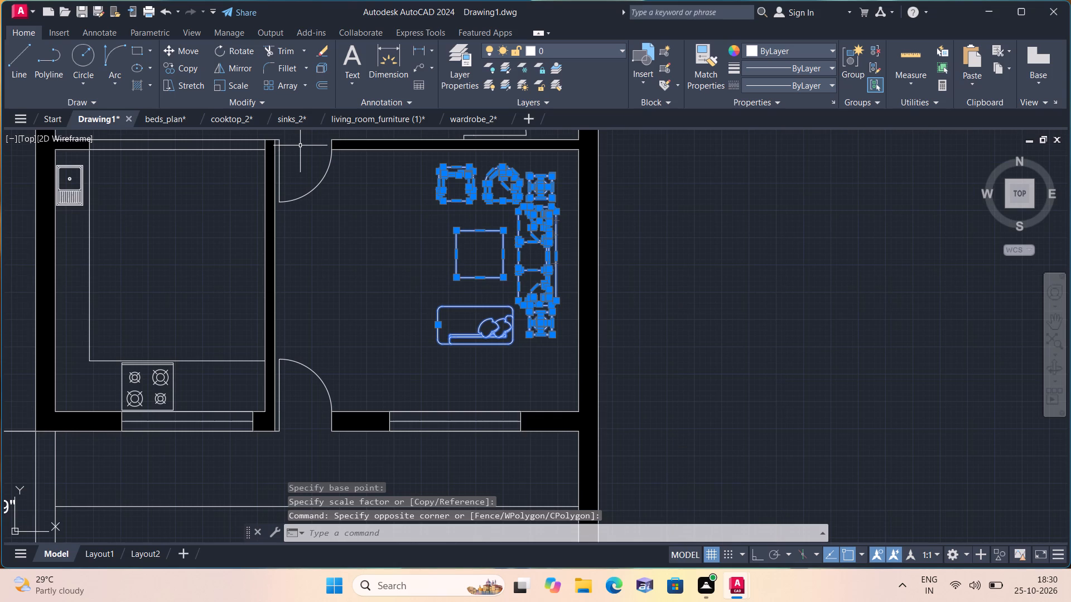
click(184, 51)
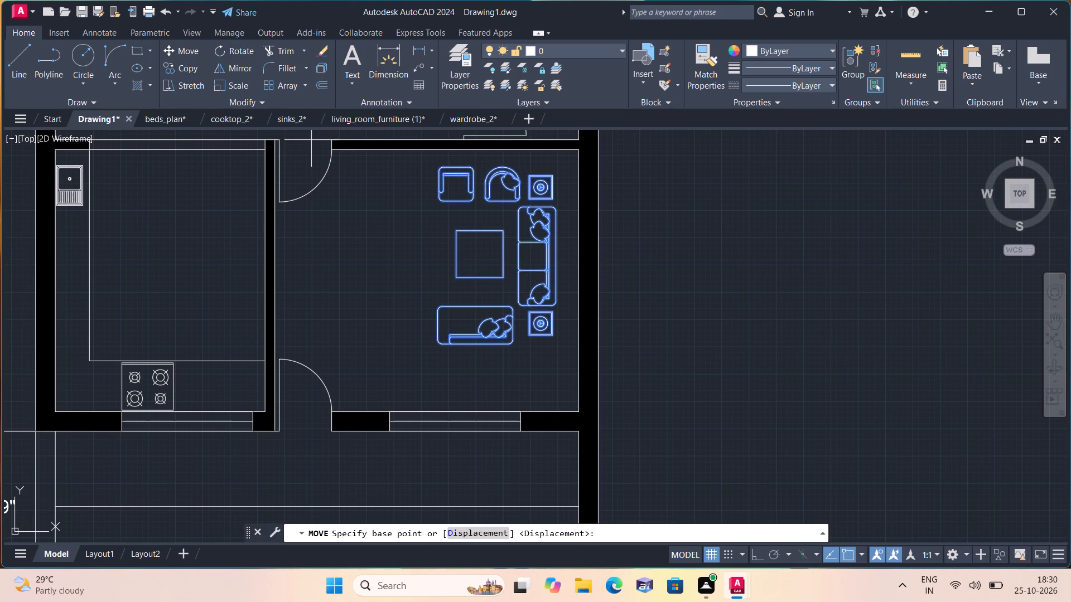
click(483, 254)
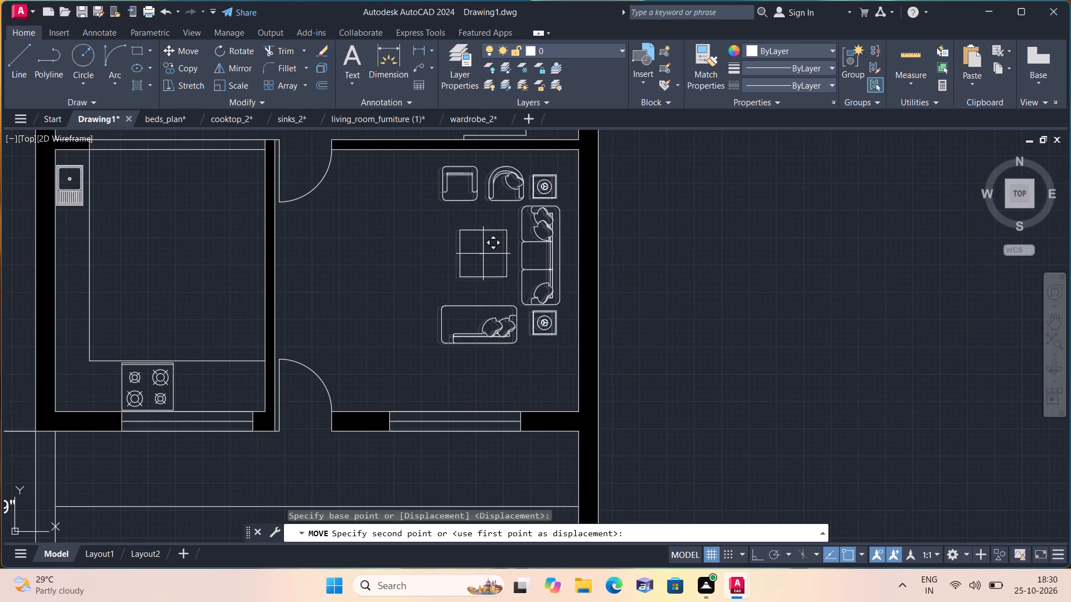
click(483, 273)
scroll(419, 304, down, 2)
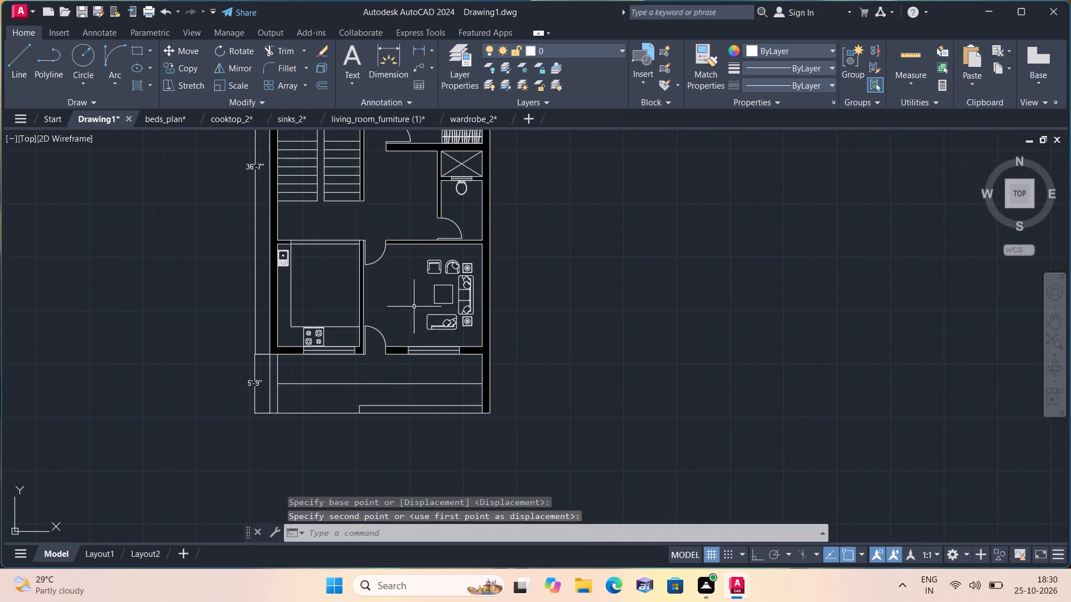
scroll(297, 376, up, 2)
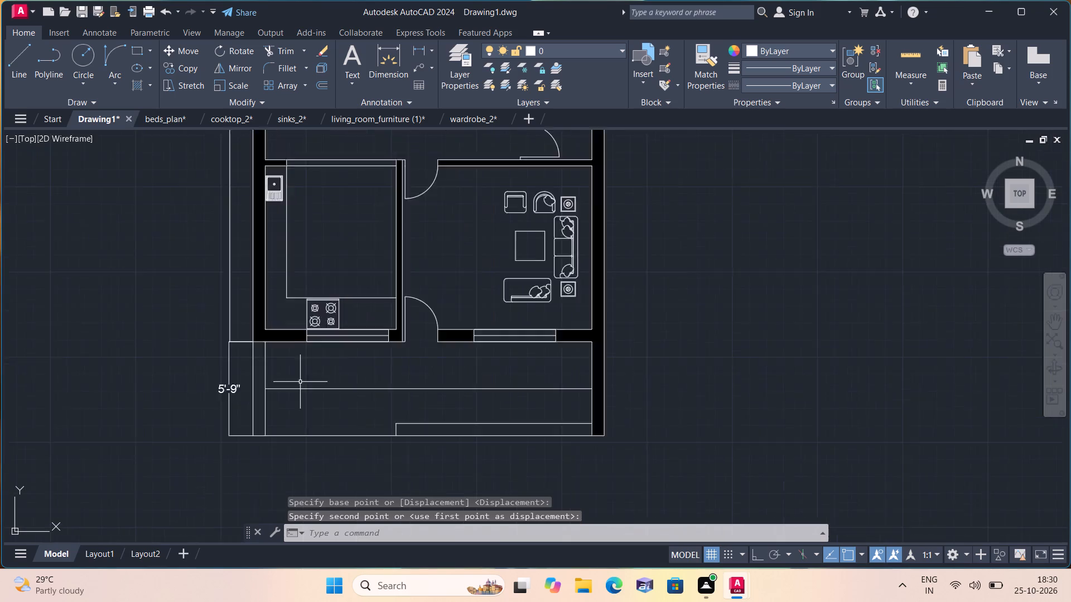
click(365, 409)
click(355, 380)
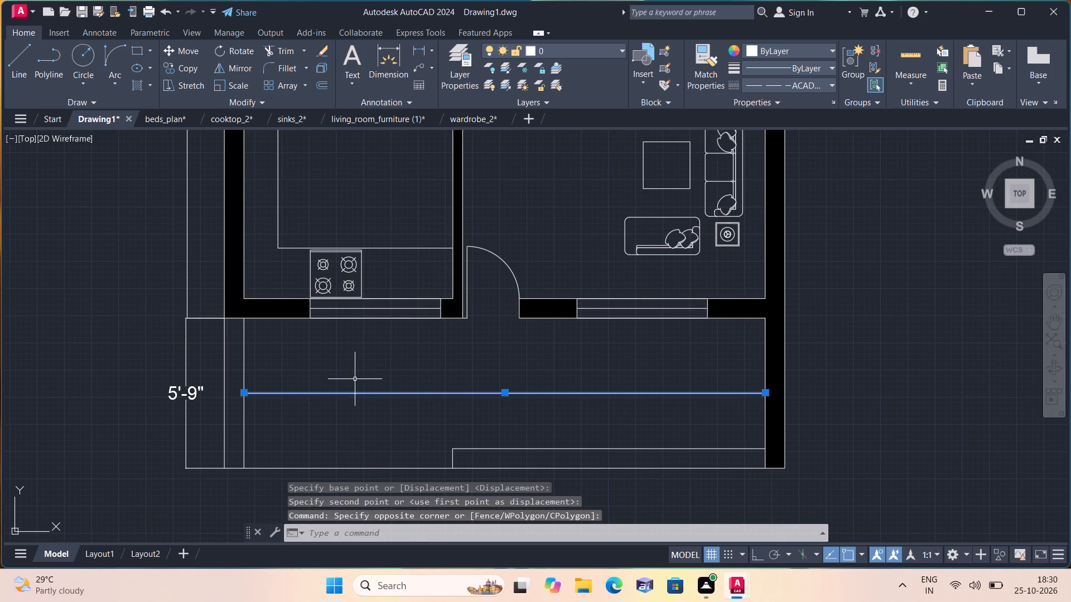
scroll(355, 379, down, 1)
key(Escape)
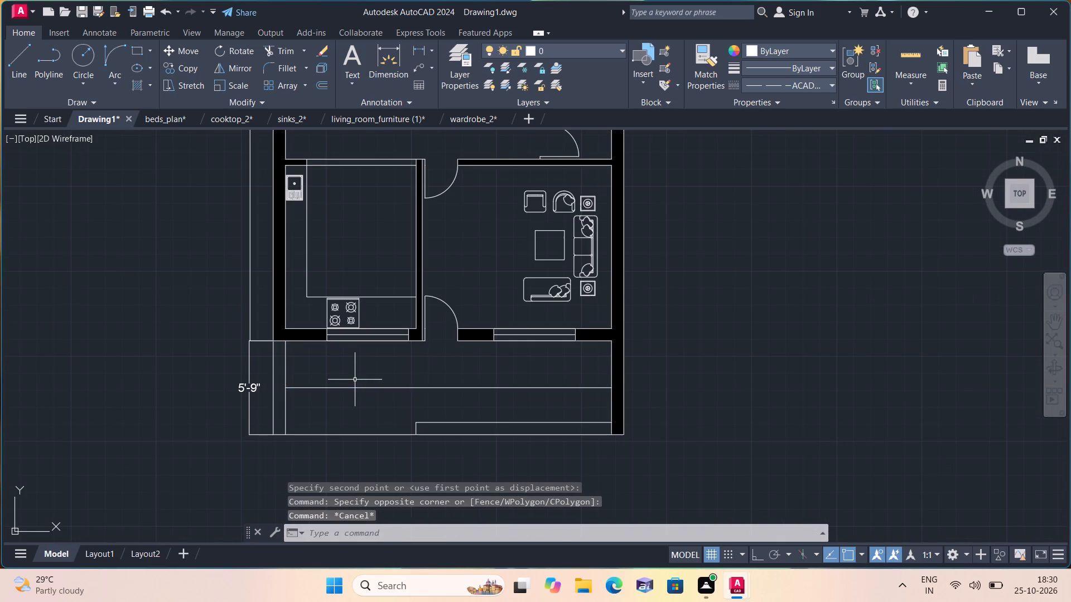
Add the multiline text label BEDROOM with 10'-7"X11'-3" beneath it, between the bed and wardrobe of the upper-left bedroom.
scroll(355, 380, down, 2)
scroll(344, 254, up, 1)
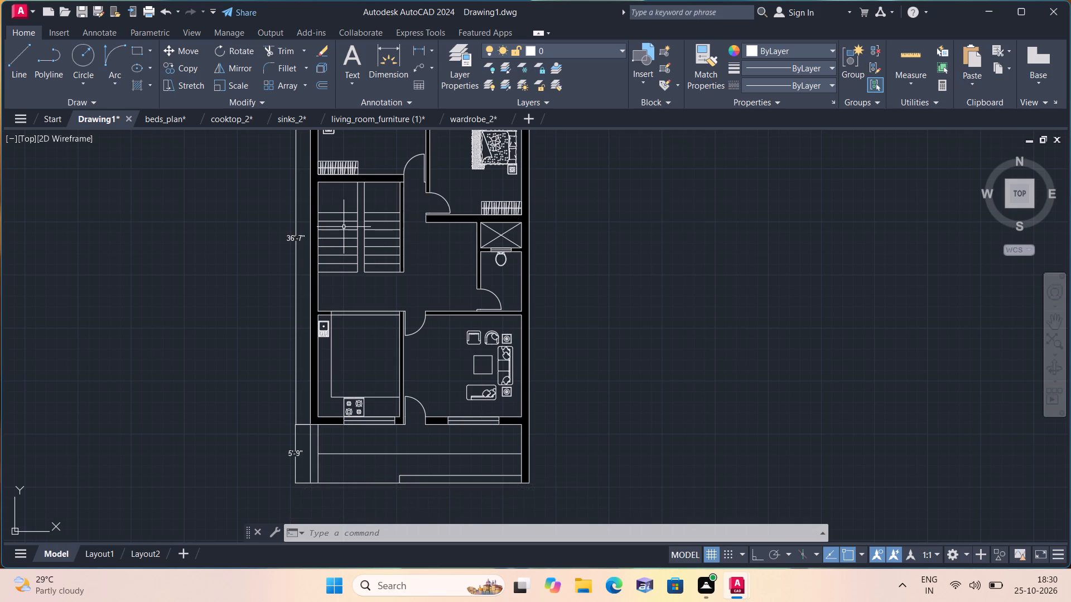
middle_drag(344, 227, 319, 375)
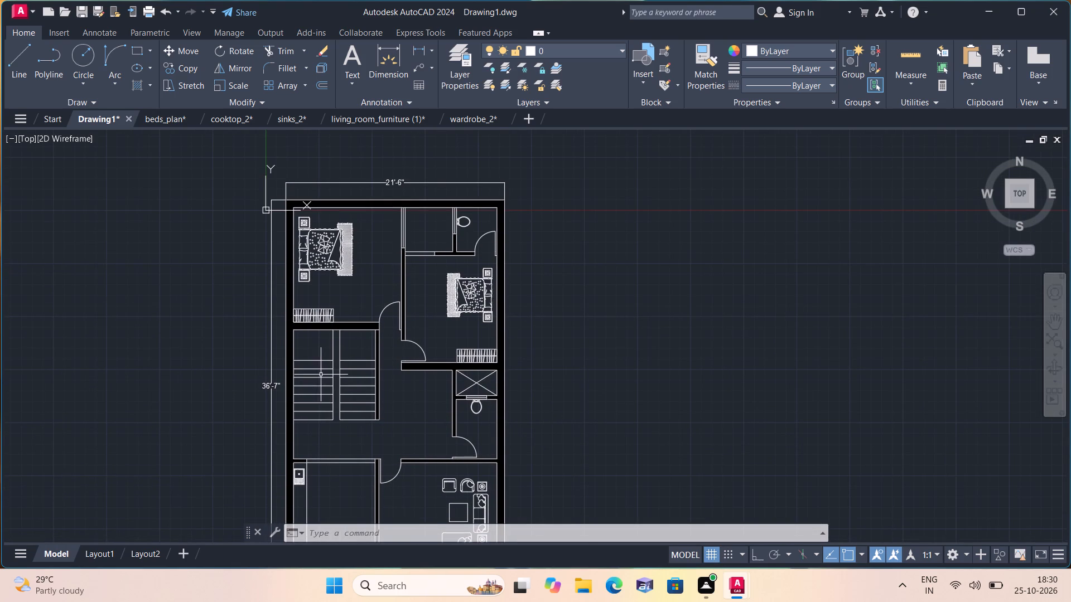
scroll(339, 311, up, 2)
middle_drag(339, 310, 353, 292)
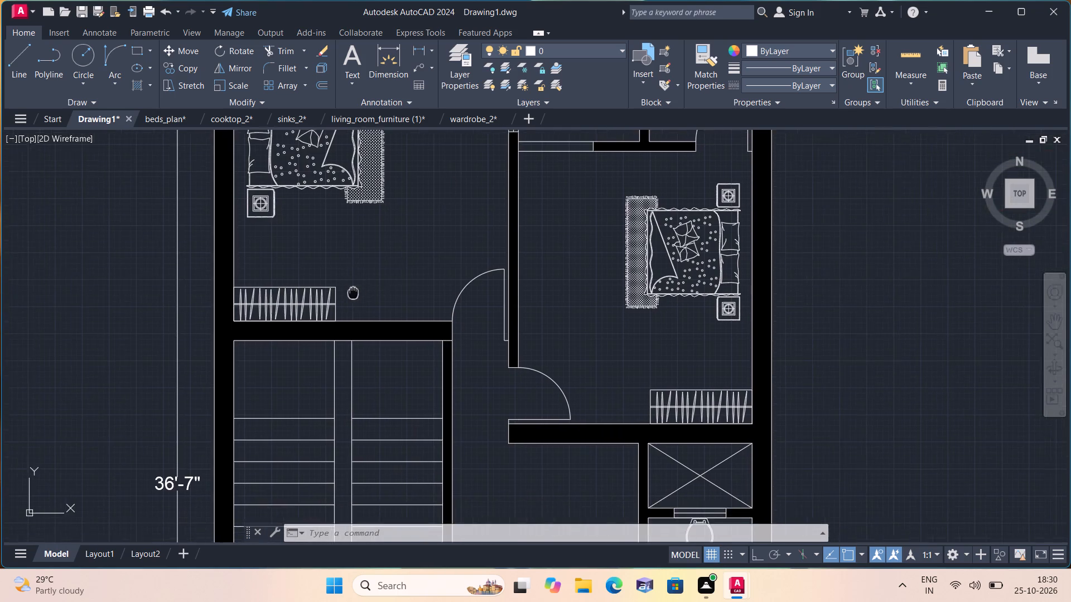
middle_drag(353, 292, 484, 414)
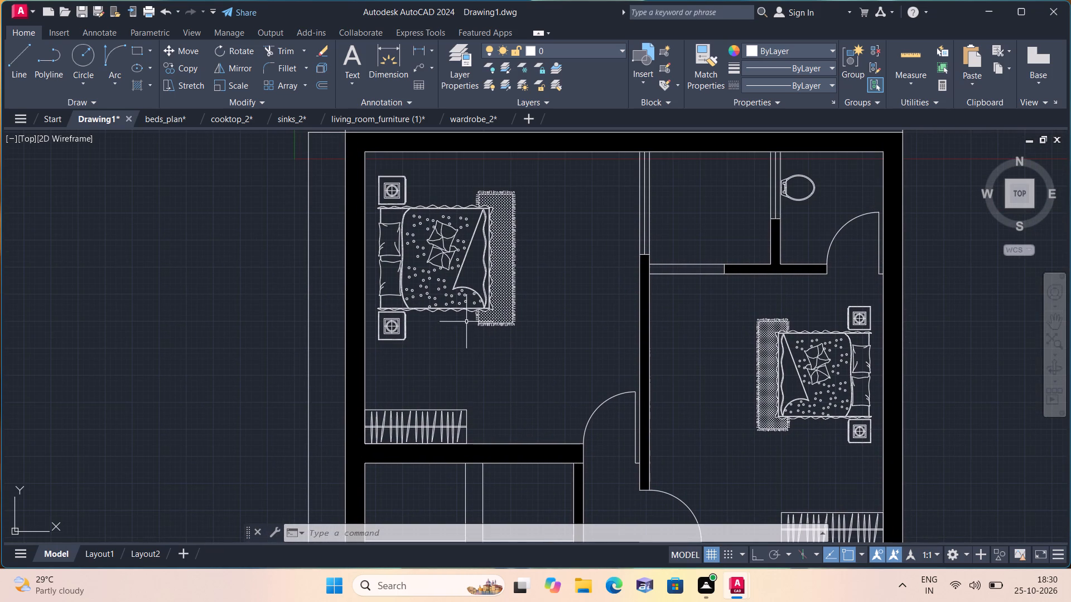
text(mt)
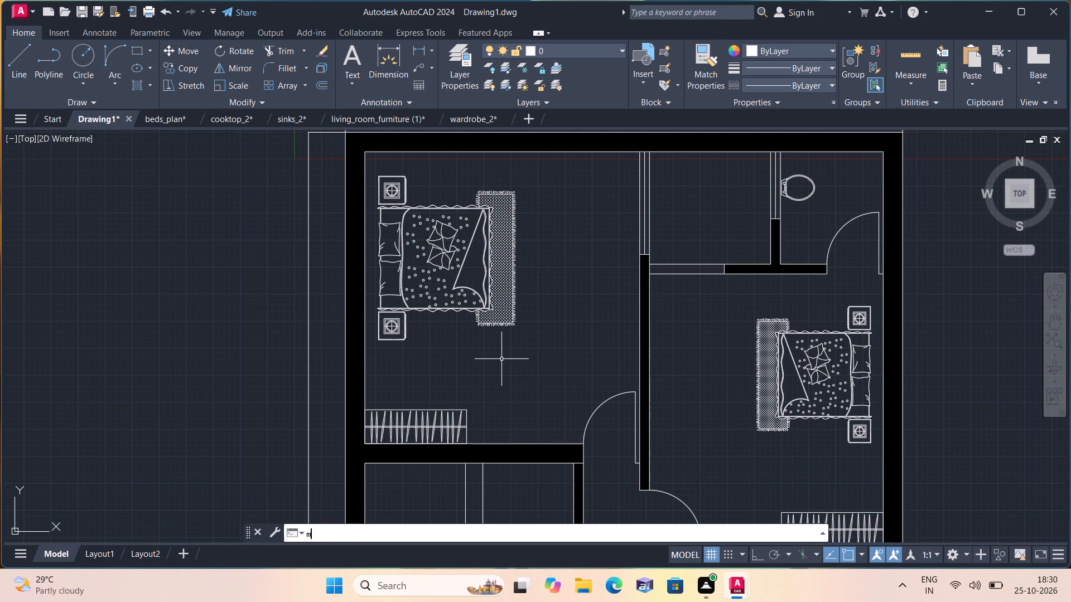
key(space)
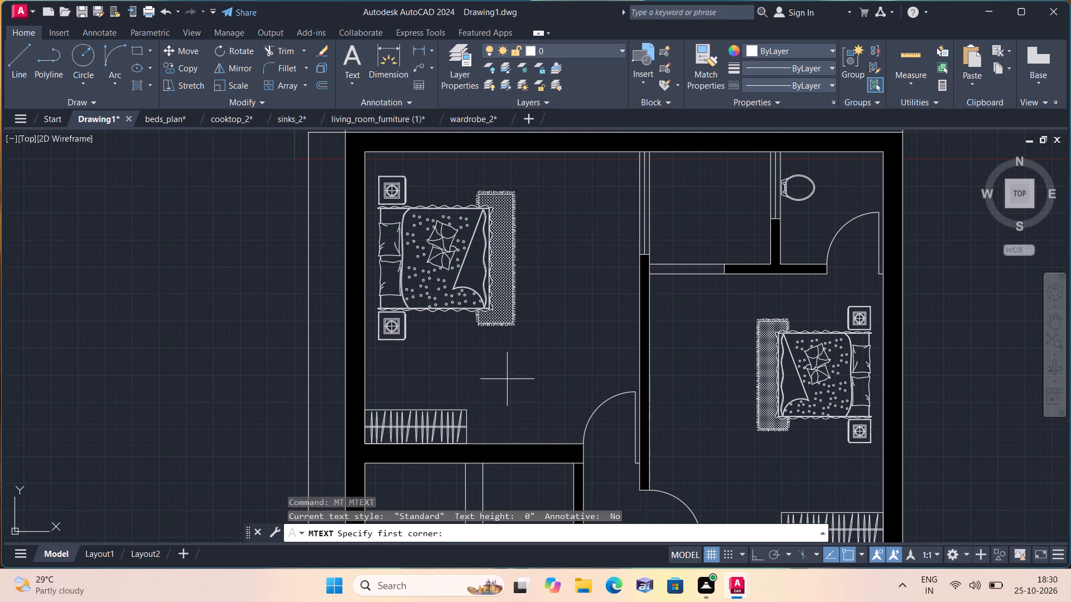
triple_click(494, 366)
click(494, 366)
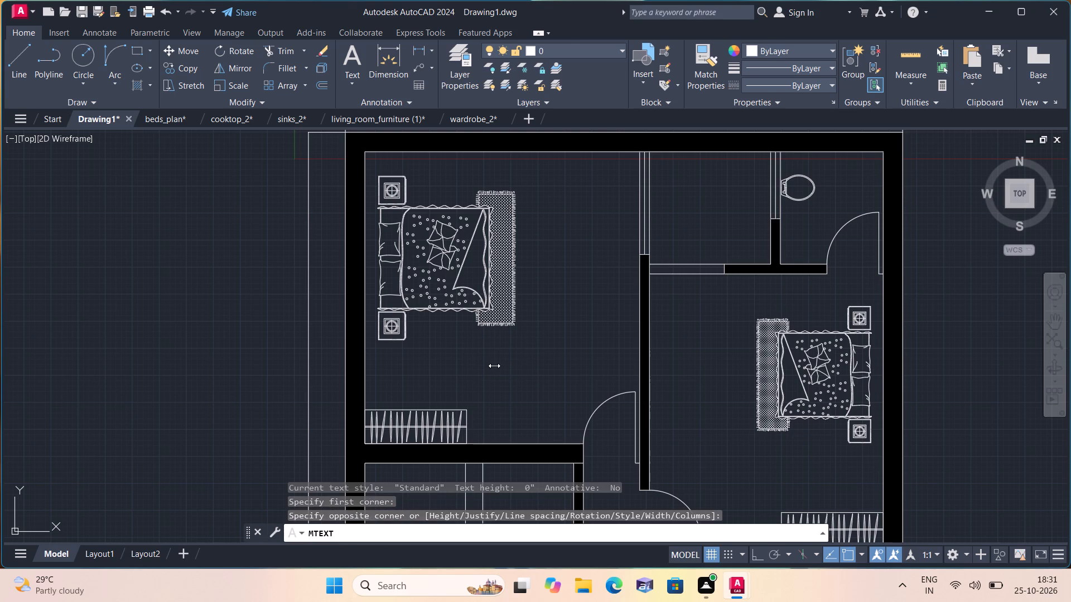
text(BEDROOM)
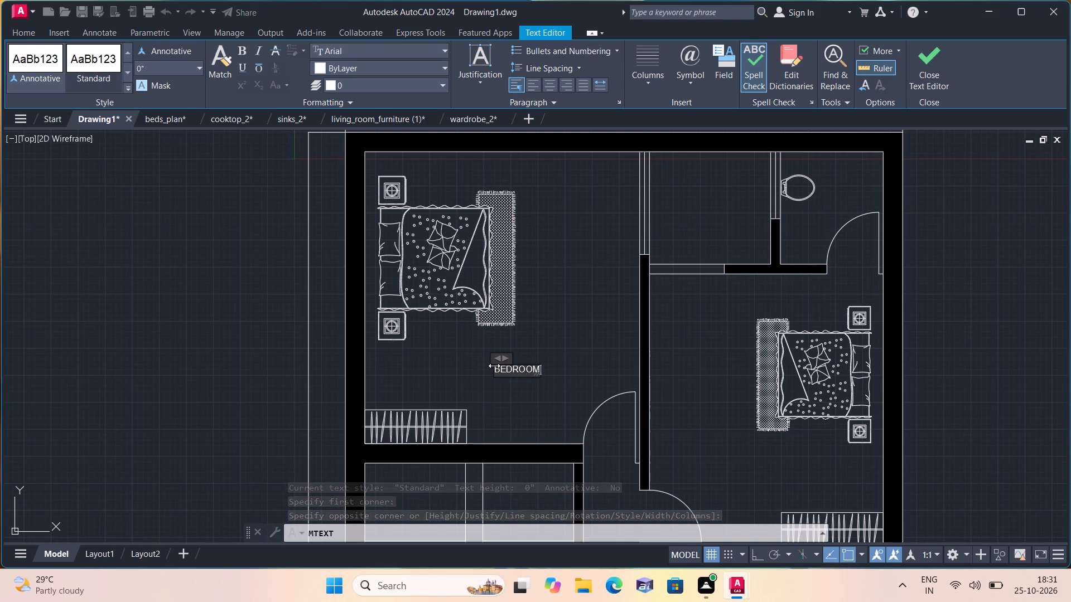
key(Return)
text(10'-)
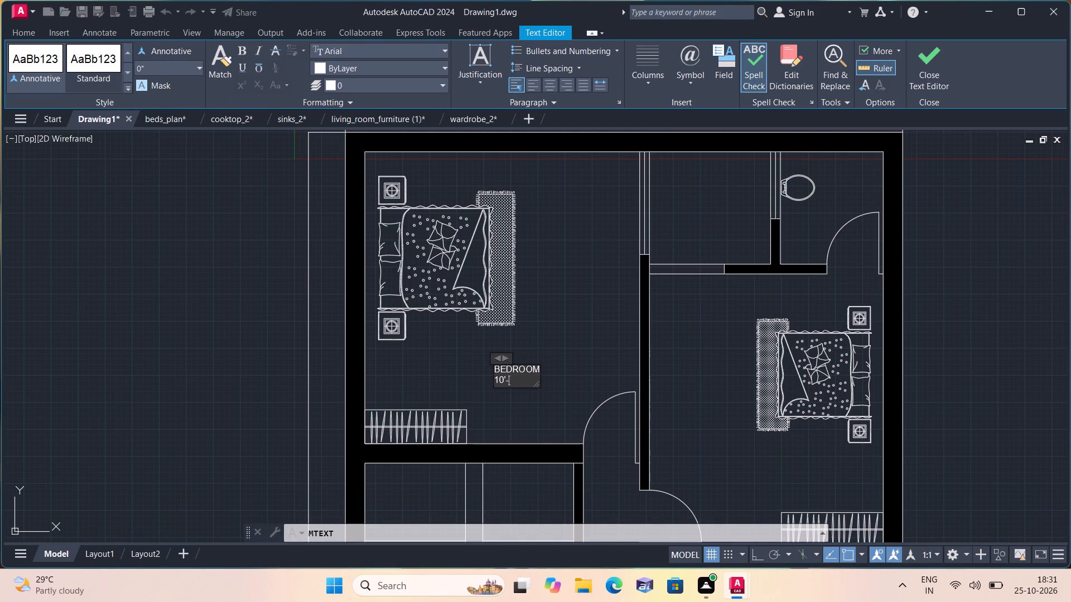
text(7")
key(x)
text(11'-3")
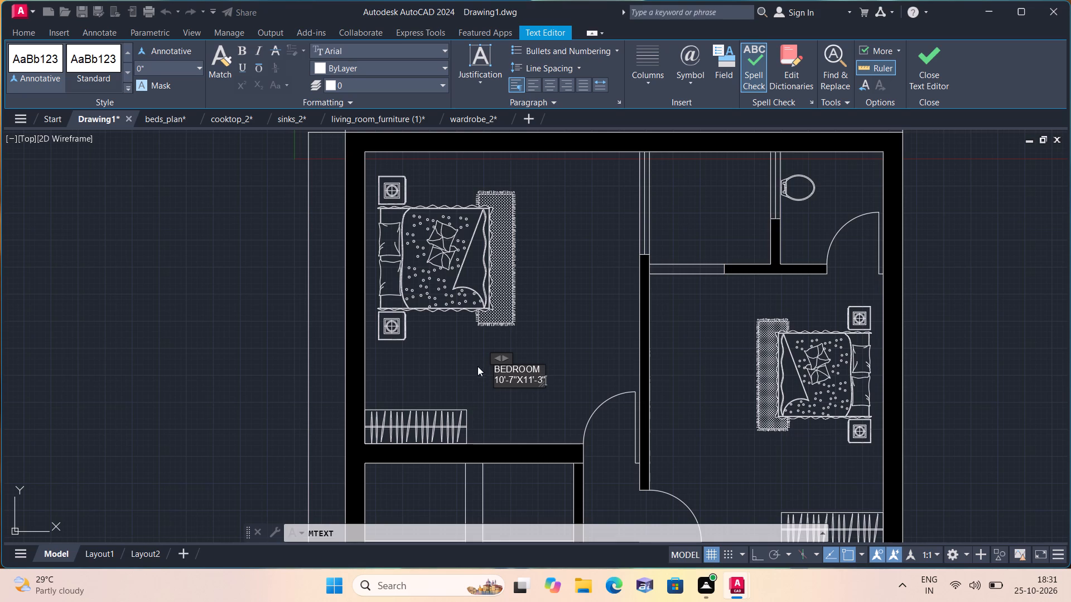
click(467, 361)
Add a text label W beside the window in the upper-left bedroom's right-hand wall.
scroll(467, 361, down, 1)
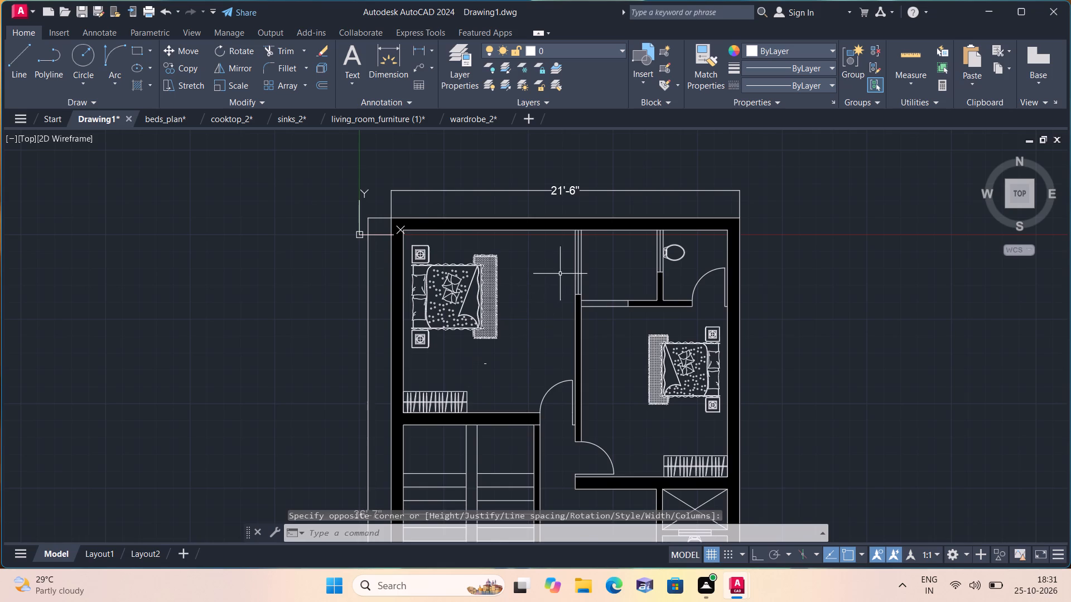
scroll(567, 259, up, 1)
key(space)
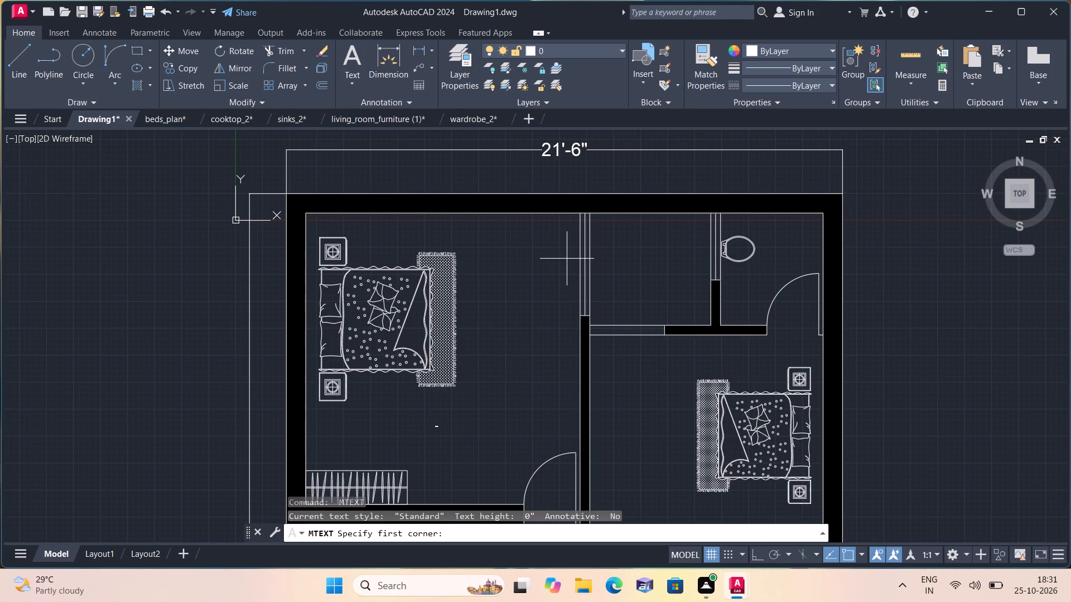
triple_click(567, 259)
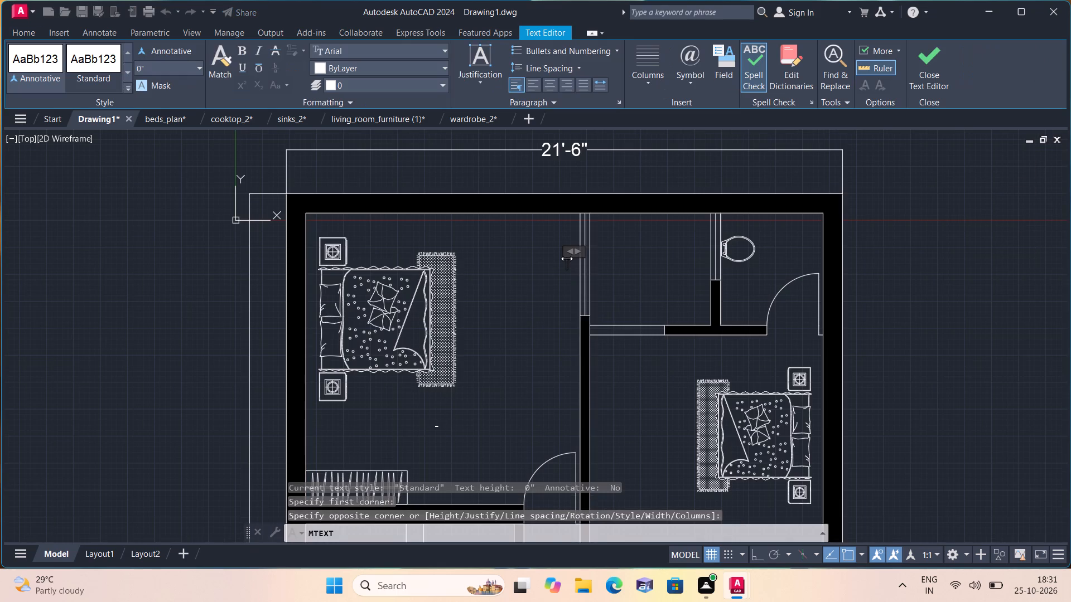
key(w)
click(559, 294)
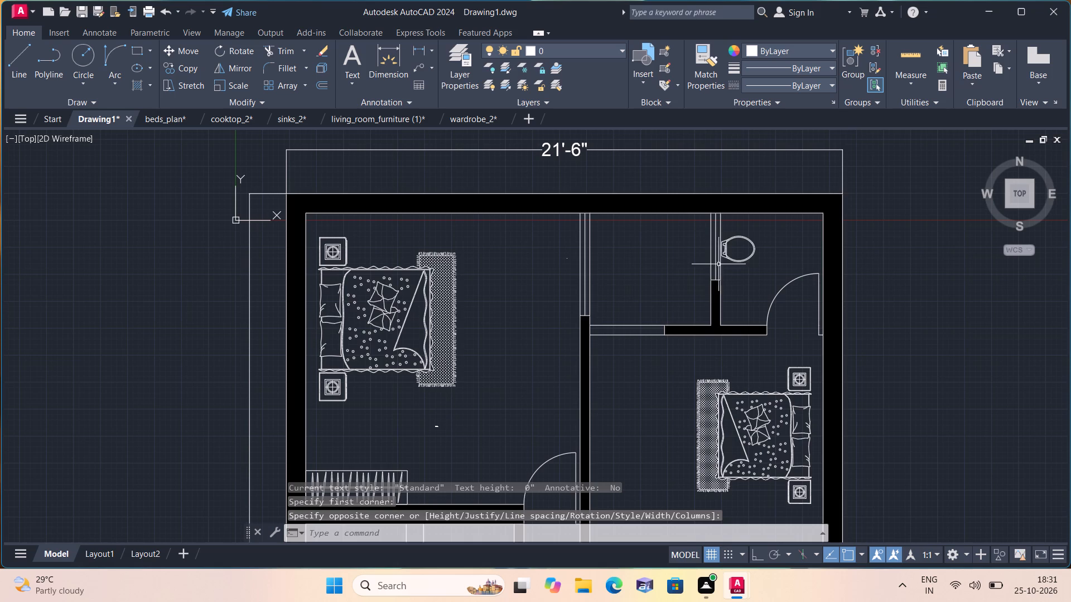
Add the multiline text label TOILET with 4'-0"X4'-4" beneath it, beside the WC in the upper-right toilet.
scroll(774, 257, up, 2)
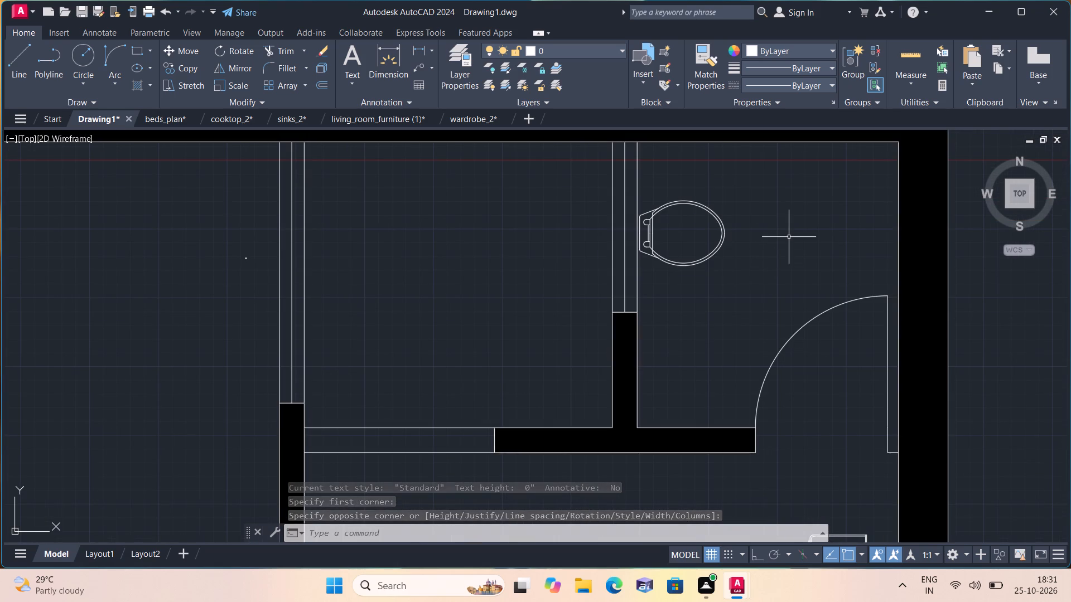
key(space)
scroll(789, 237, up, 1)
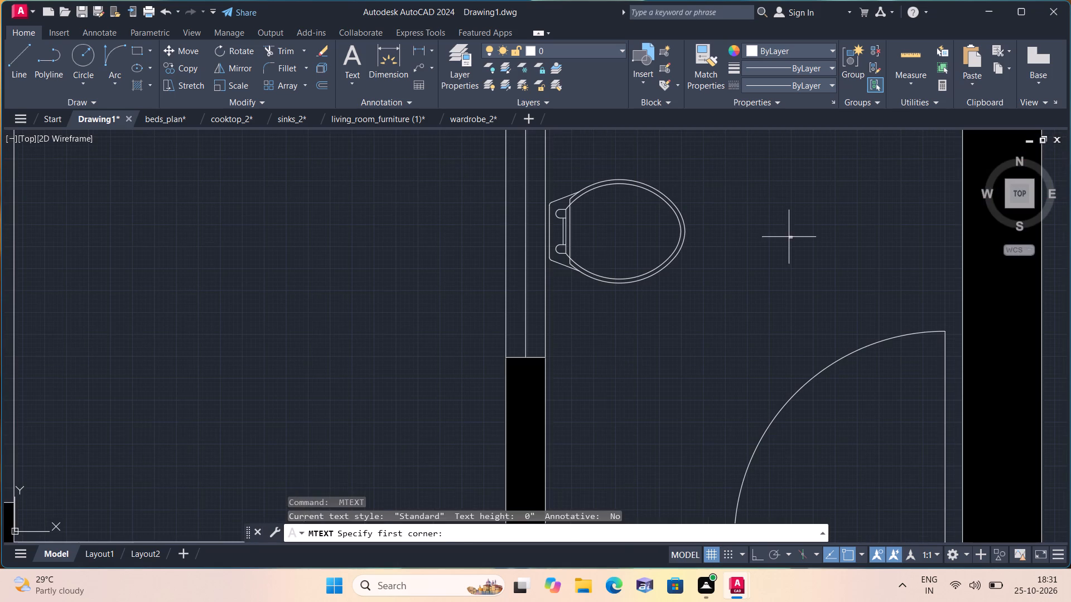
triple_click(789, 237)
click(789, 237)
text(TOILR)
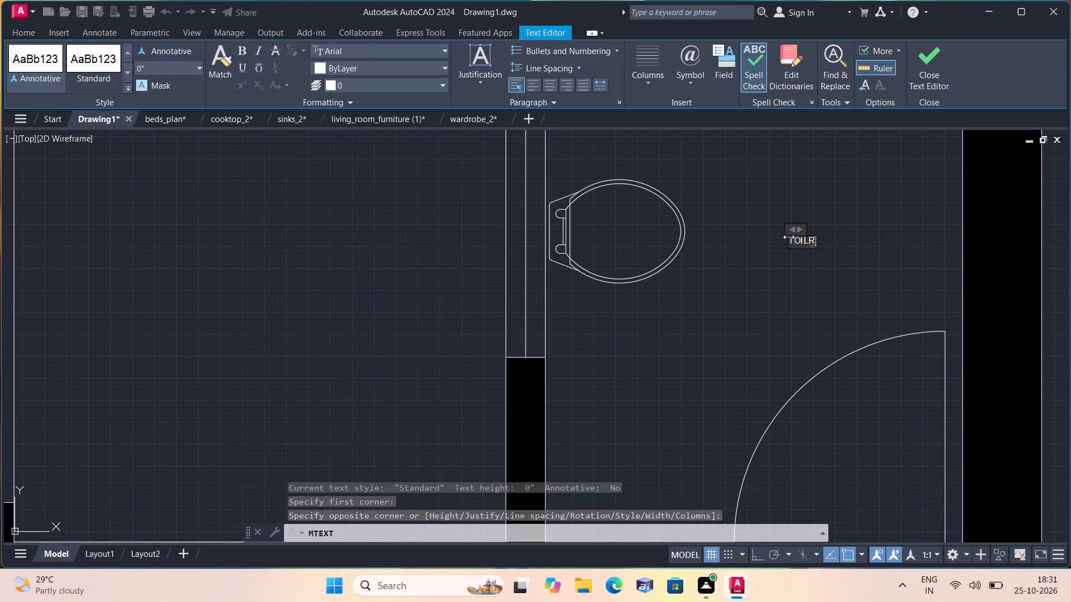
key(BackSpace)
text(ET)
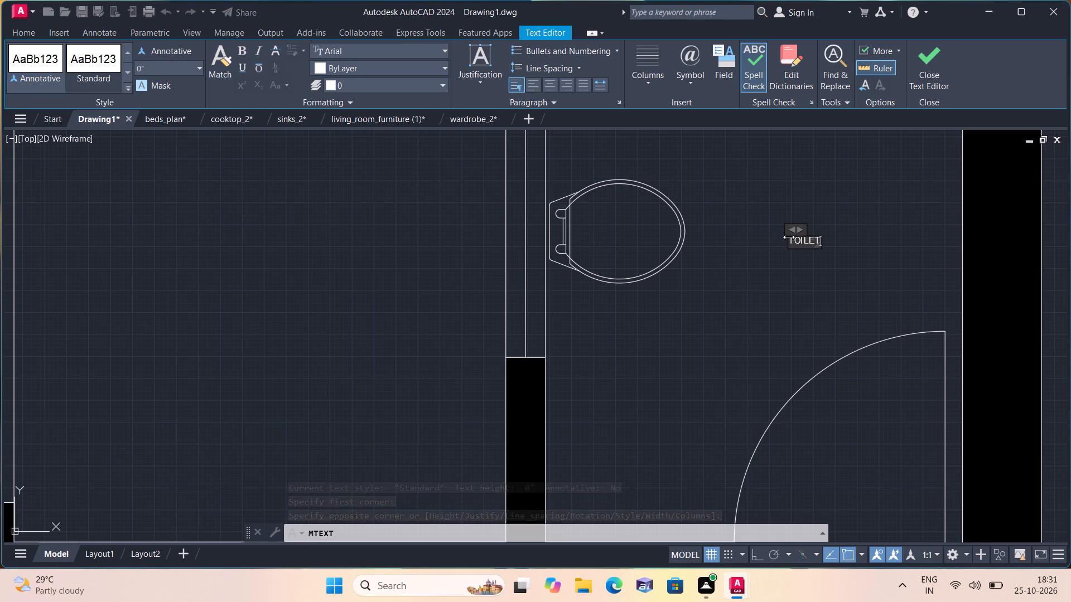
key(Return)
text(4')
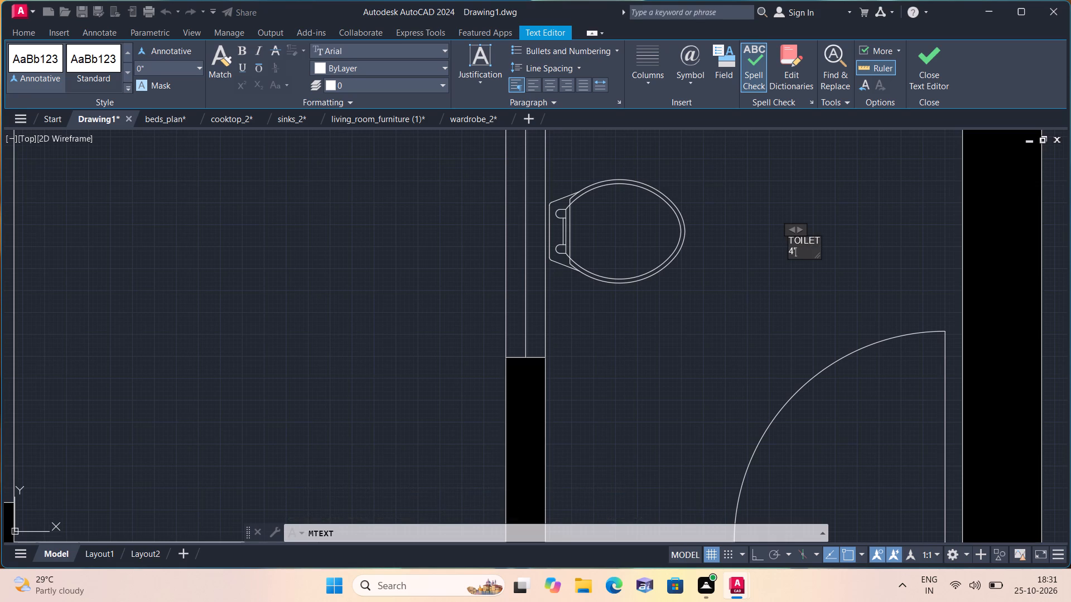
key(minus)
text(0"X)
text(4'-4")
click(734, 309)
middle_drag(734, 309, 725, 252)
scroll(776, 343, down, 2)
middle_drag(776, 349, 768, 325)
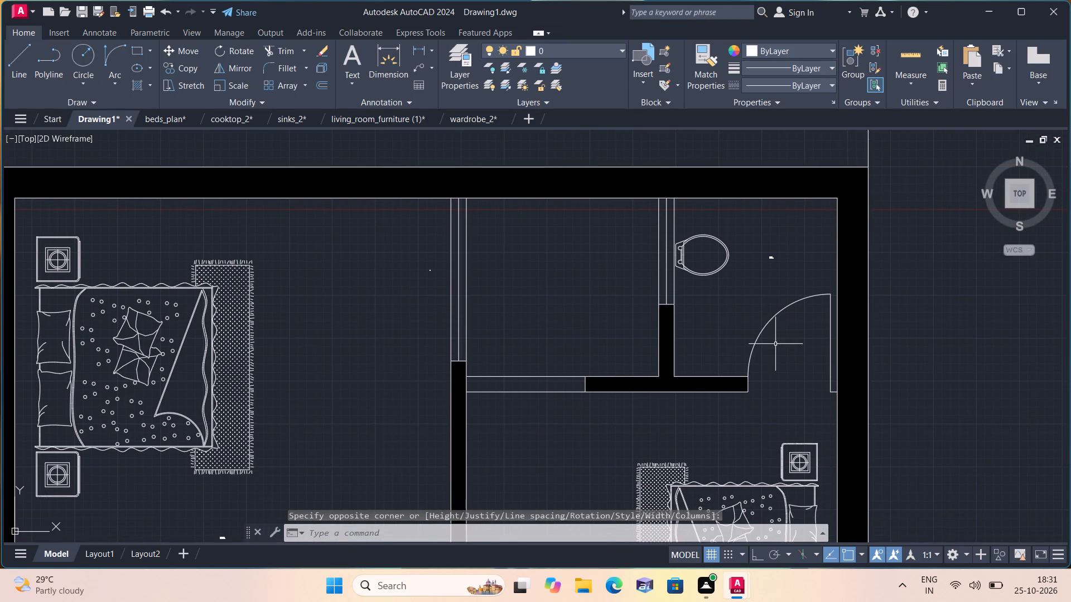
Add a text label D in the doorway of the upper-right toilet, beneath the door swing.
key(space)
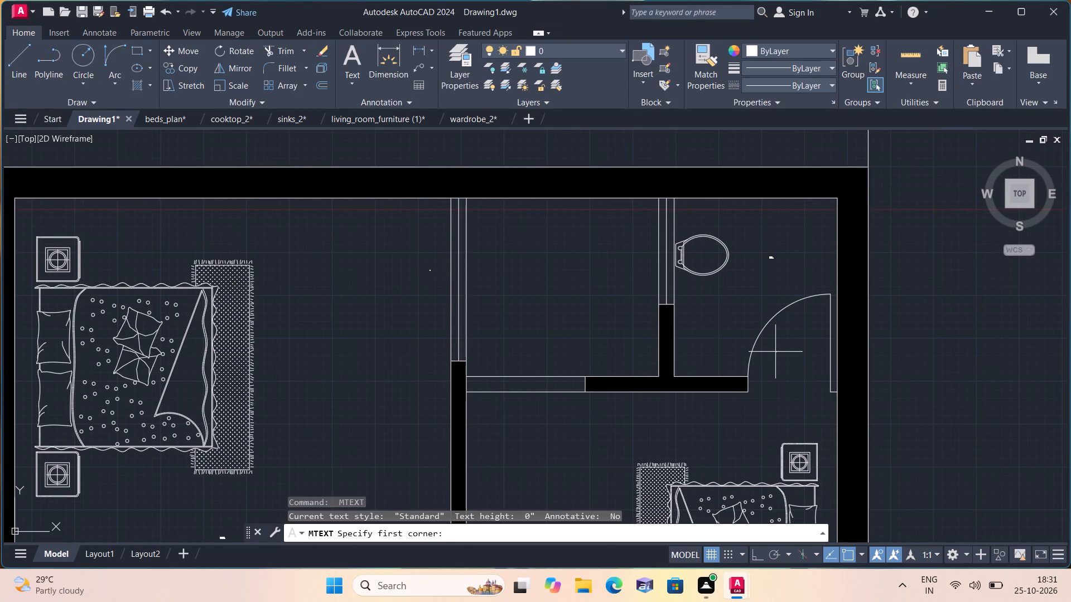
triple_click(775, 352)
click(775, 352)
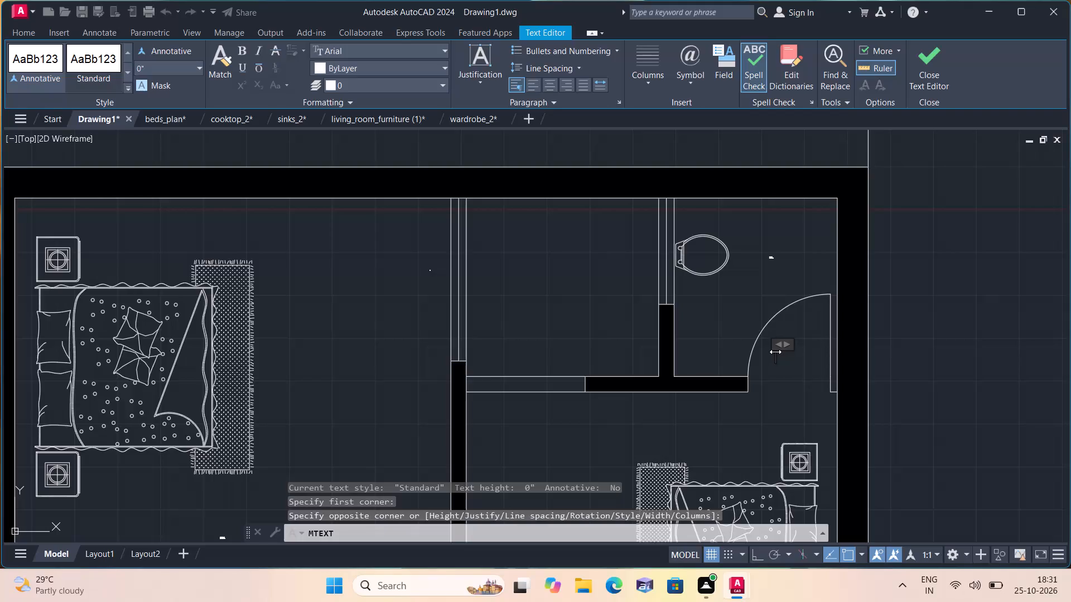
key(d)
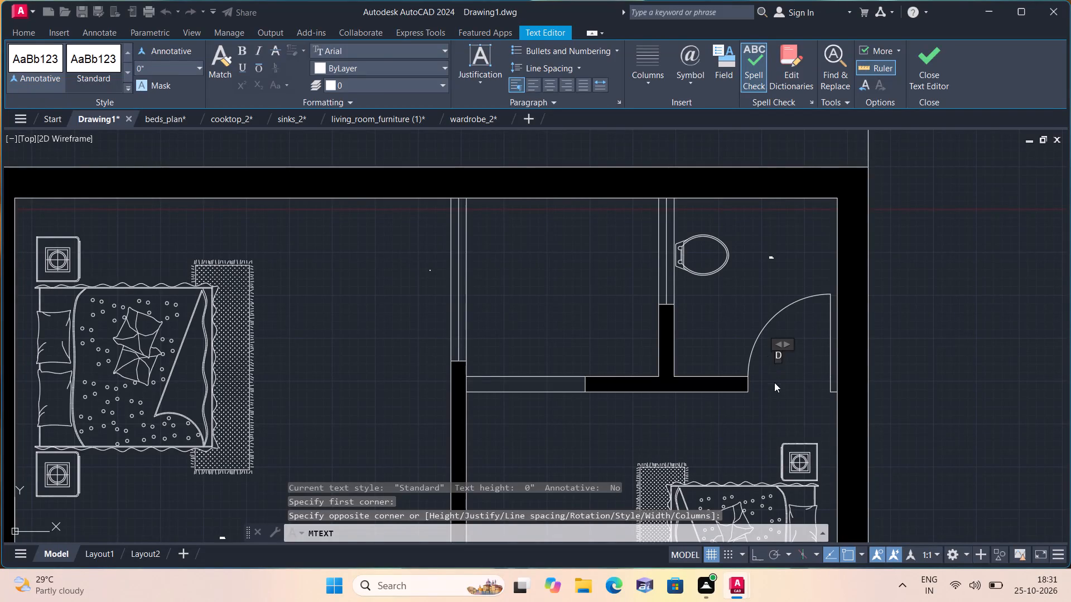
click(774, 382)
Add a text label D inside the wall opening between the right-hand bedroom and the small room beside the upper-right toilet.
middle_drag(775, 382, 779, 321)
scroll(692, 335, up, 1)
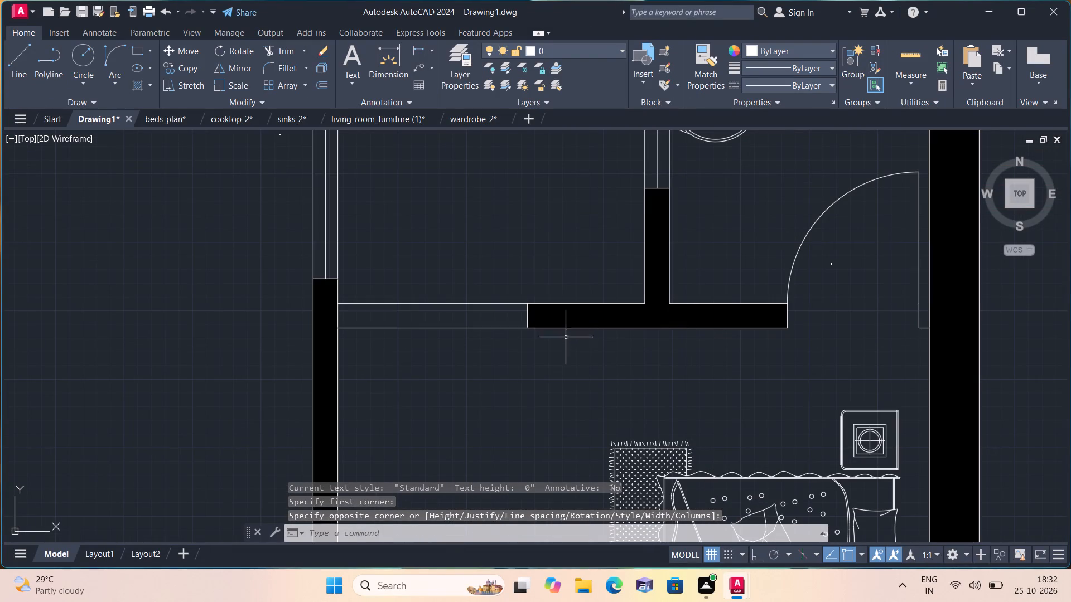
scroll(452, 322, up, 1)
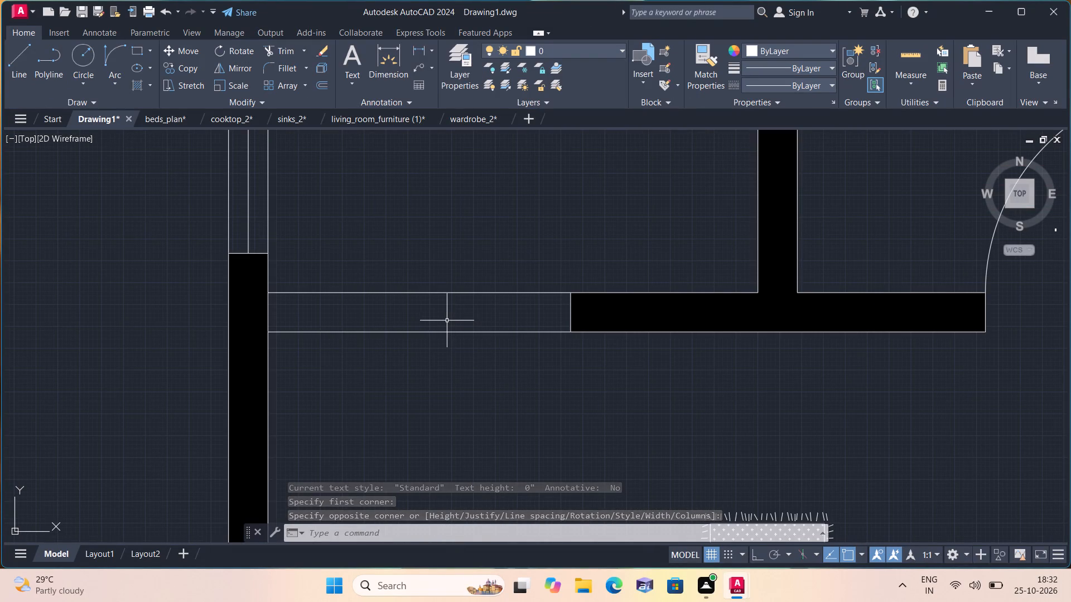
key(space)
triple_click(447, 321)
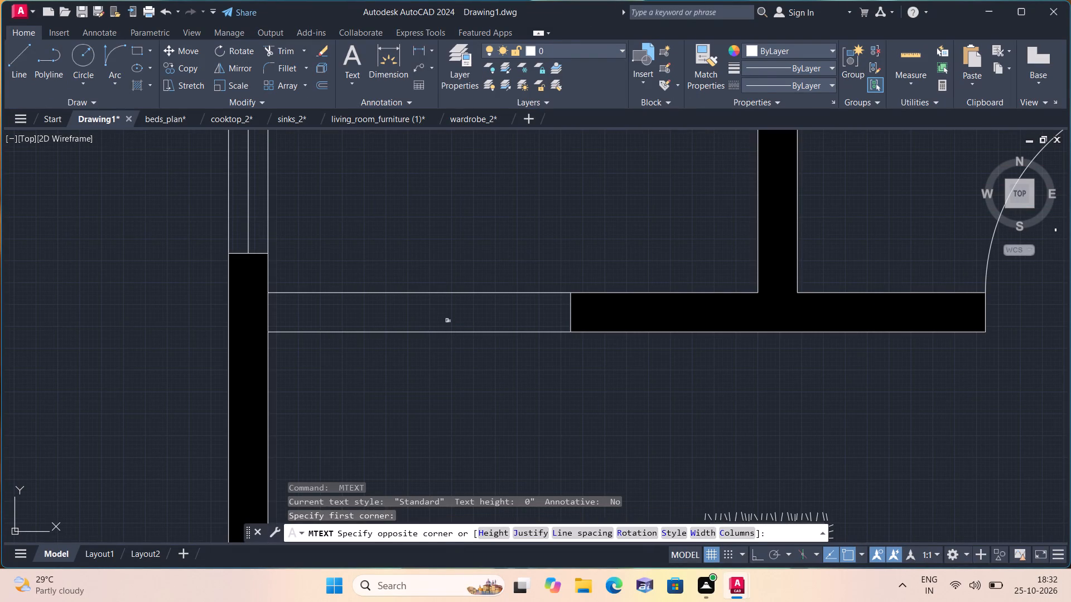
click(447, 321)
key(d)
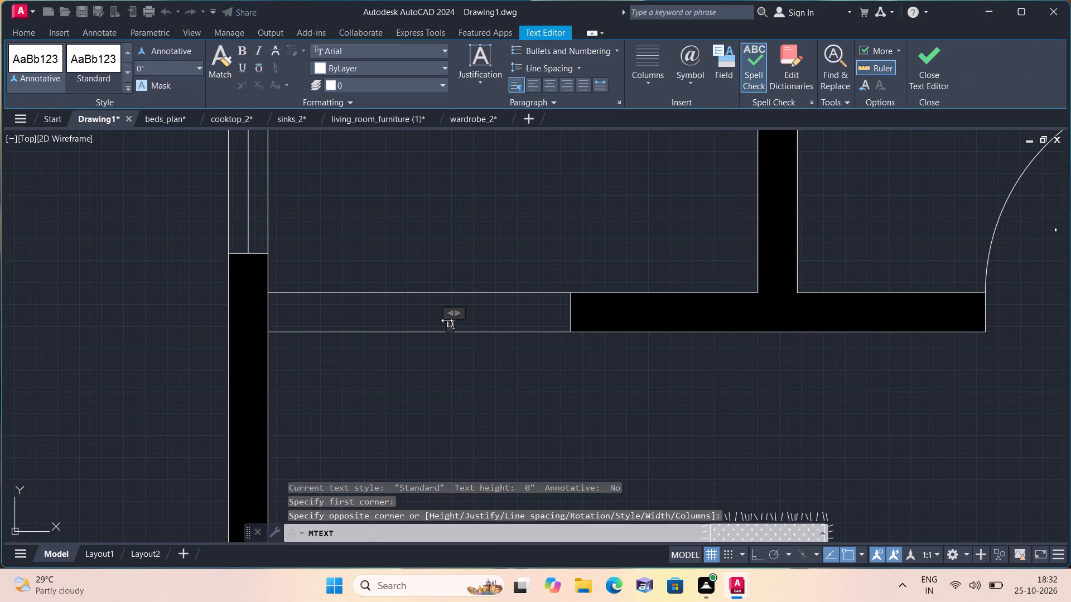
click(470, 418)
Add a text label D within the door swing of the upper-left bedroom's entrance.
scroll(468, 415, down, 1)
middle_drag(468, 414, 529, 290)
scroll(498, 323, down, 2)
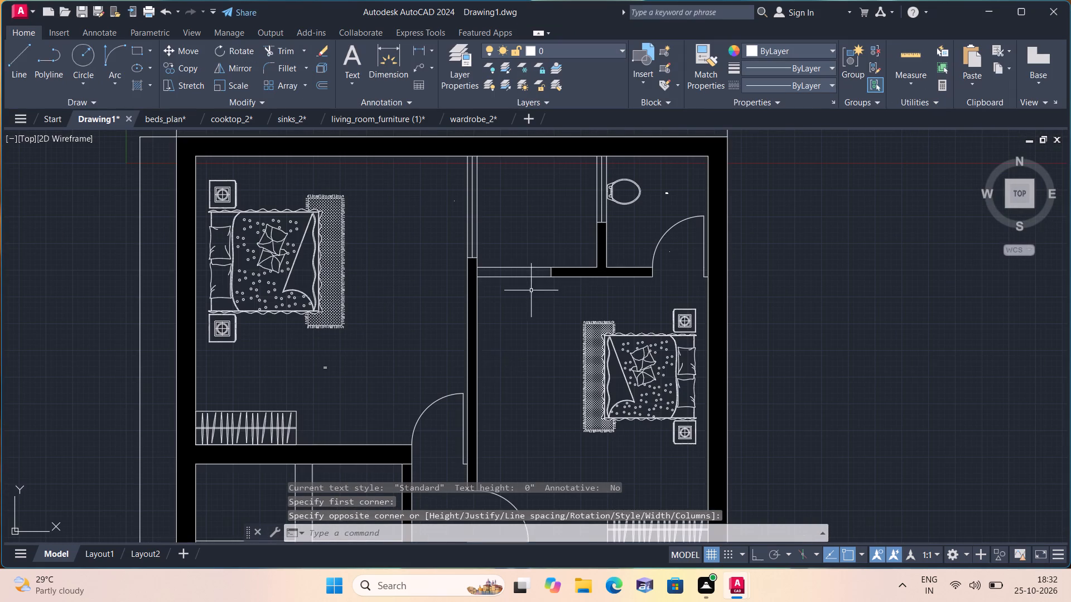
middle_drag(456, 423, 523, 294)
scroll(507, 314, up, 1)
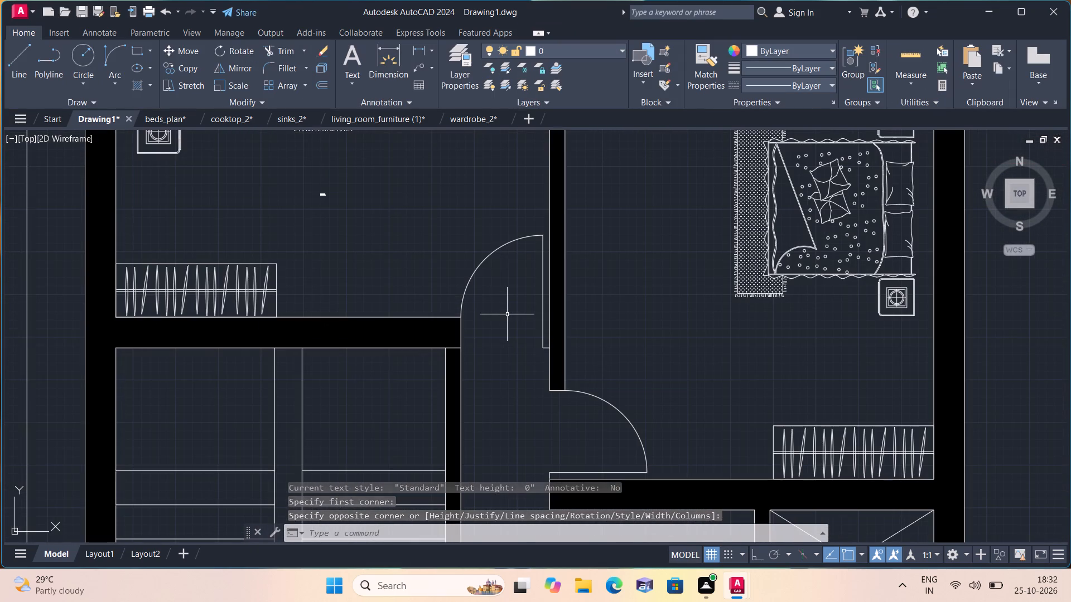
key(space)
triple_click(507, 314)
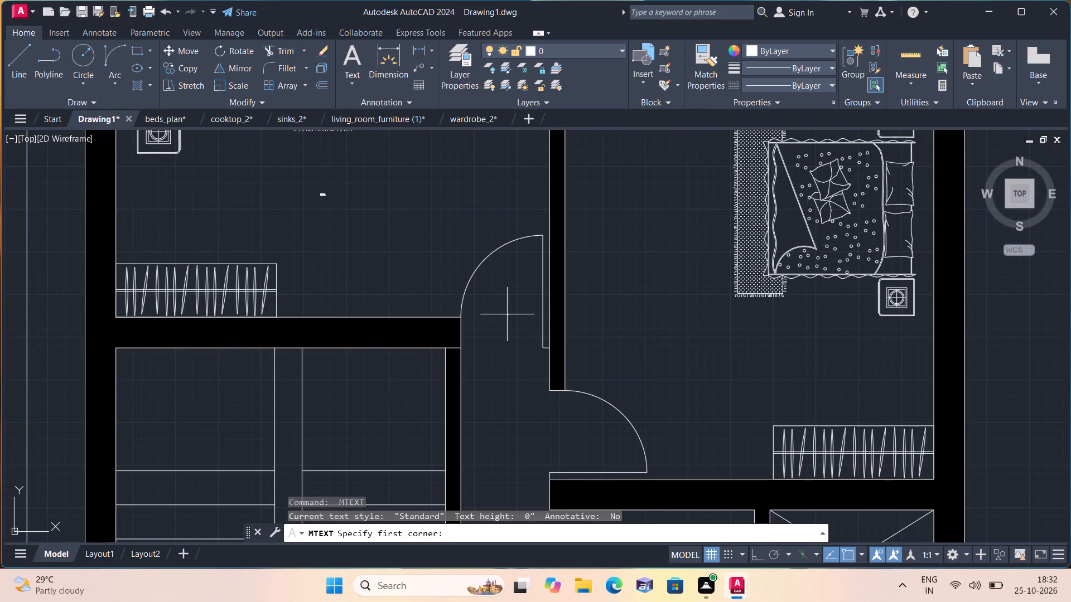
key(d)
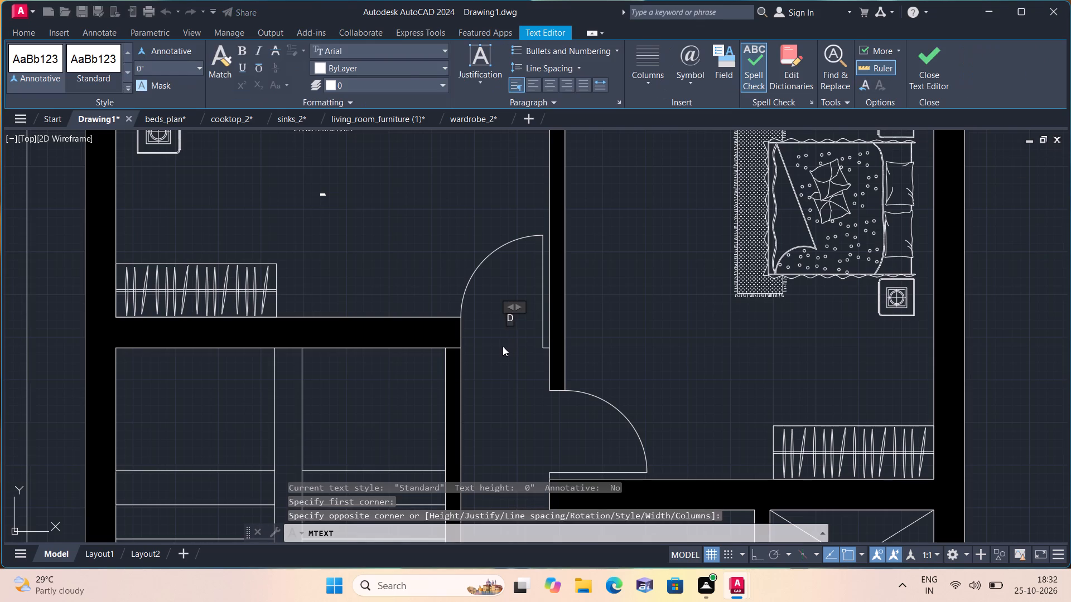
click(503, 346)
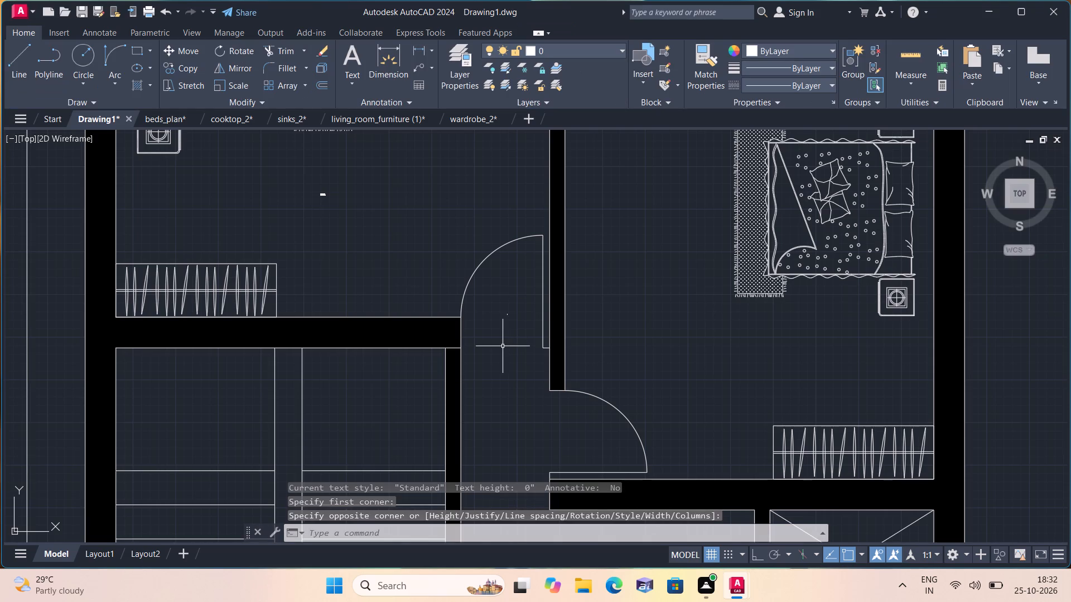
Add a text label D within the door swing of the right-hand bedroom's entrance.
scroll(503, 346, down, 1)
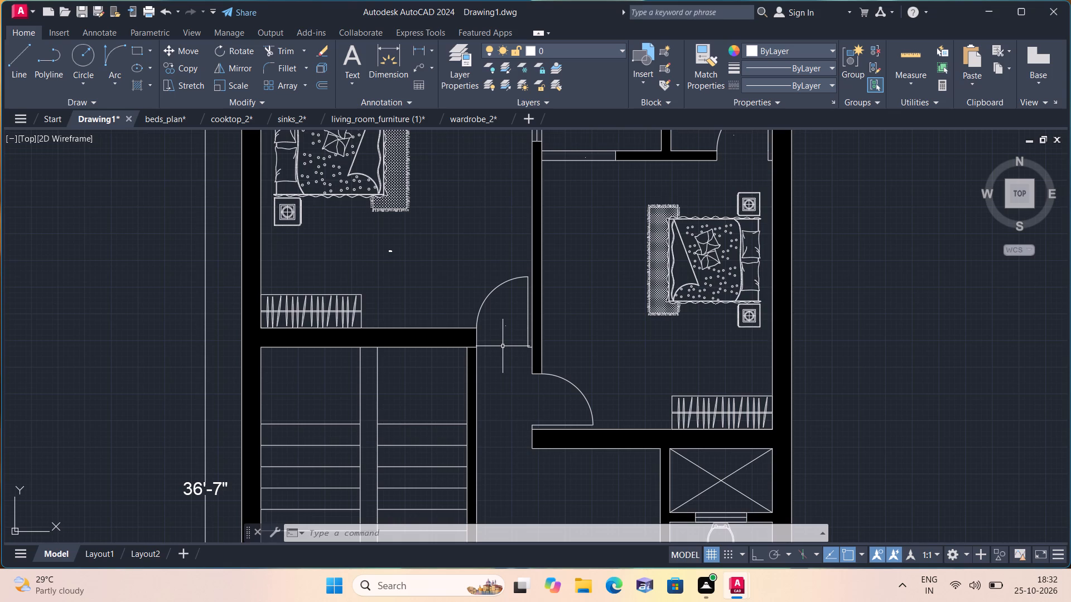
scroll(518, 393, up, 2)
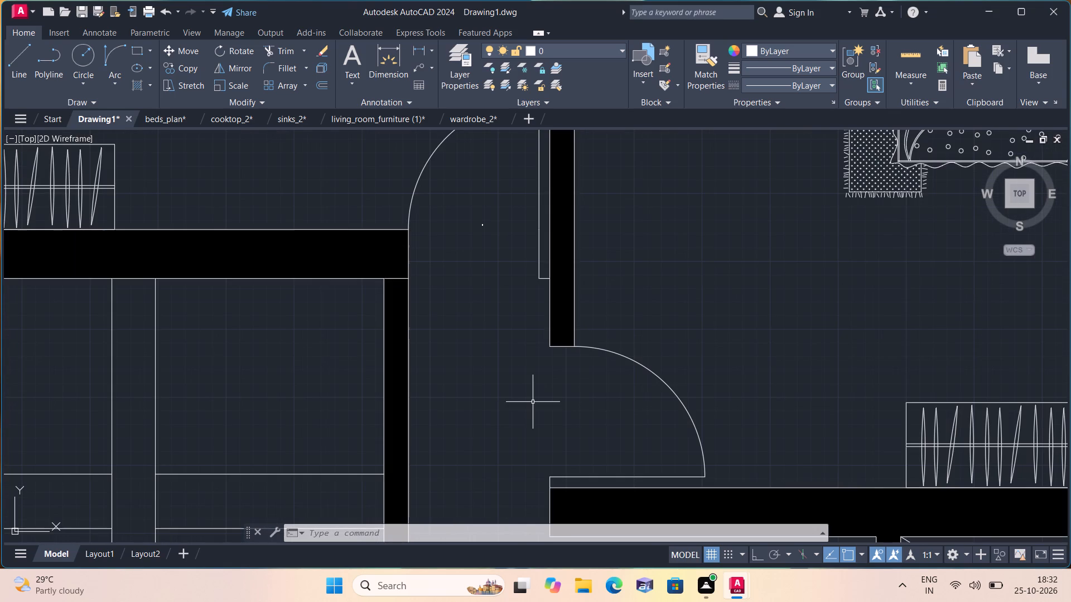
key(space)
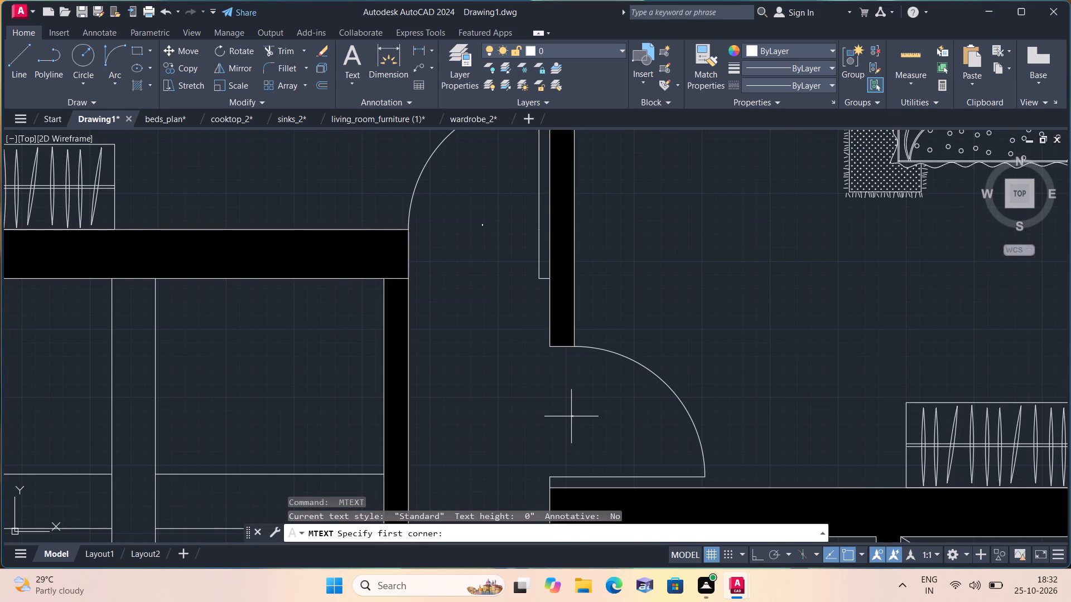
triple_click(583, 420)
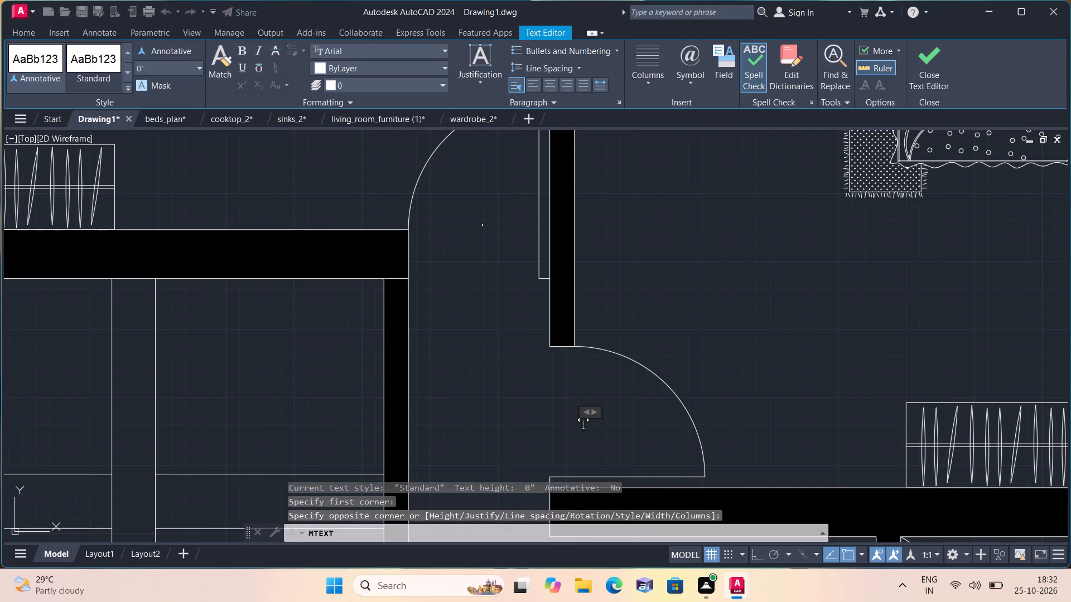
key(d)
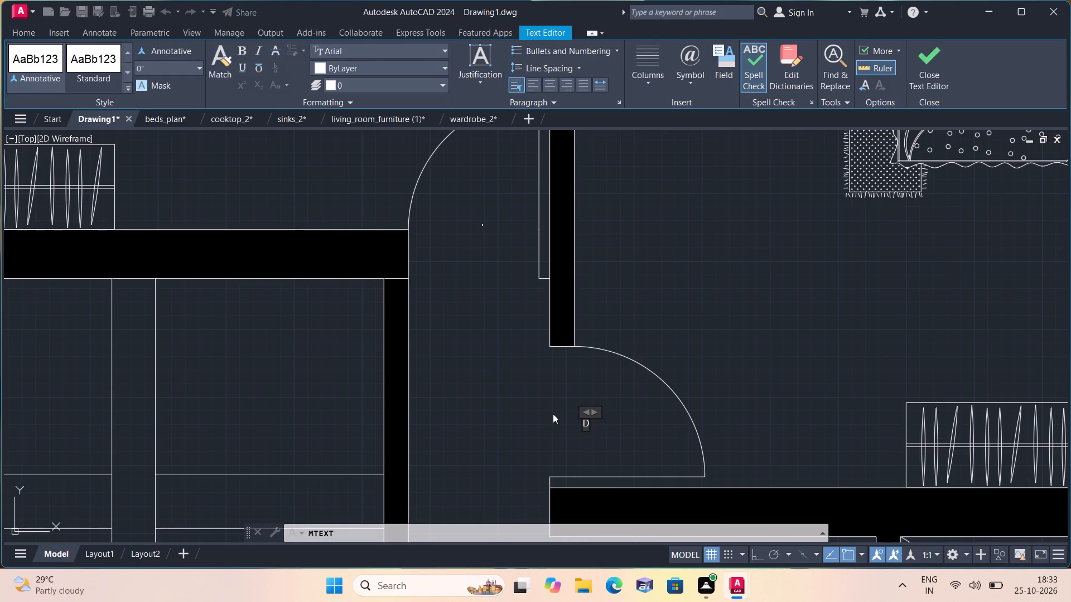
click(553, 414)
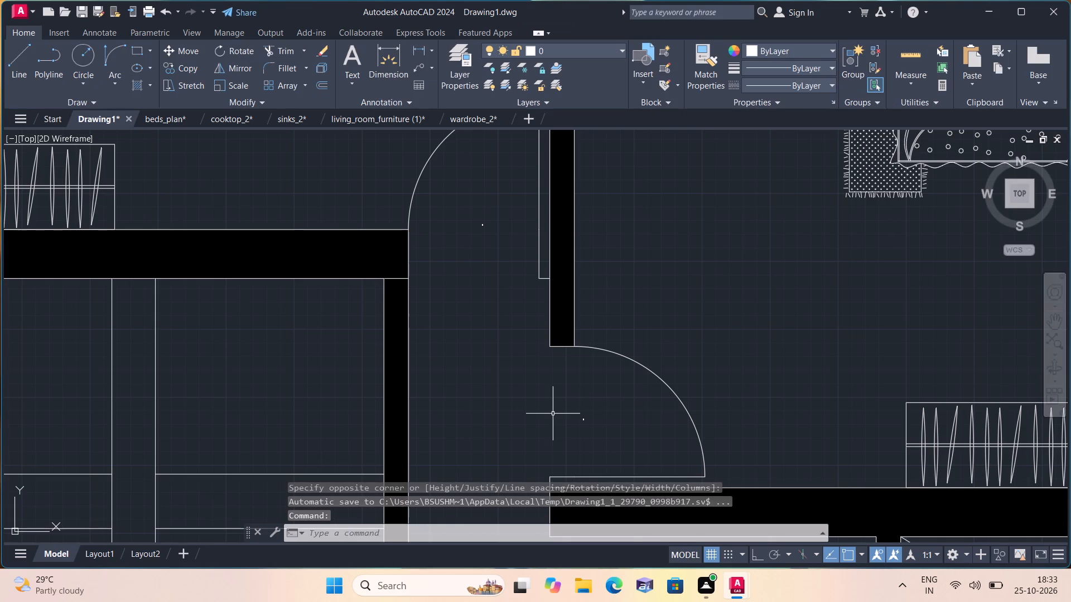
Add the text label 8 in the large space at the upper end of the left stair flight.
scroll(553, 414, down, 1)
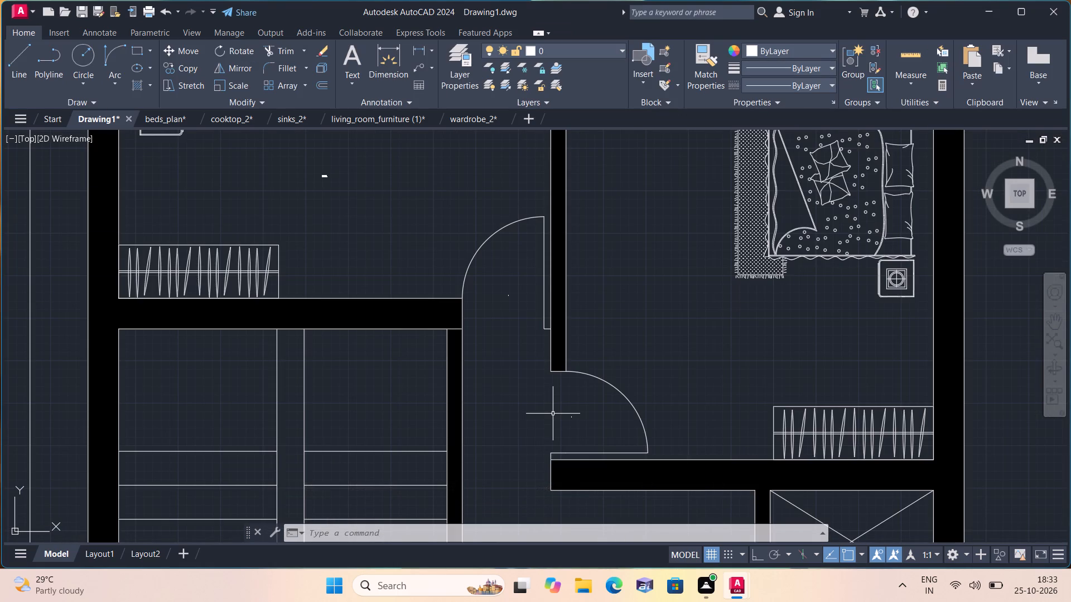
scroll(553, 414, down, 1)
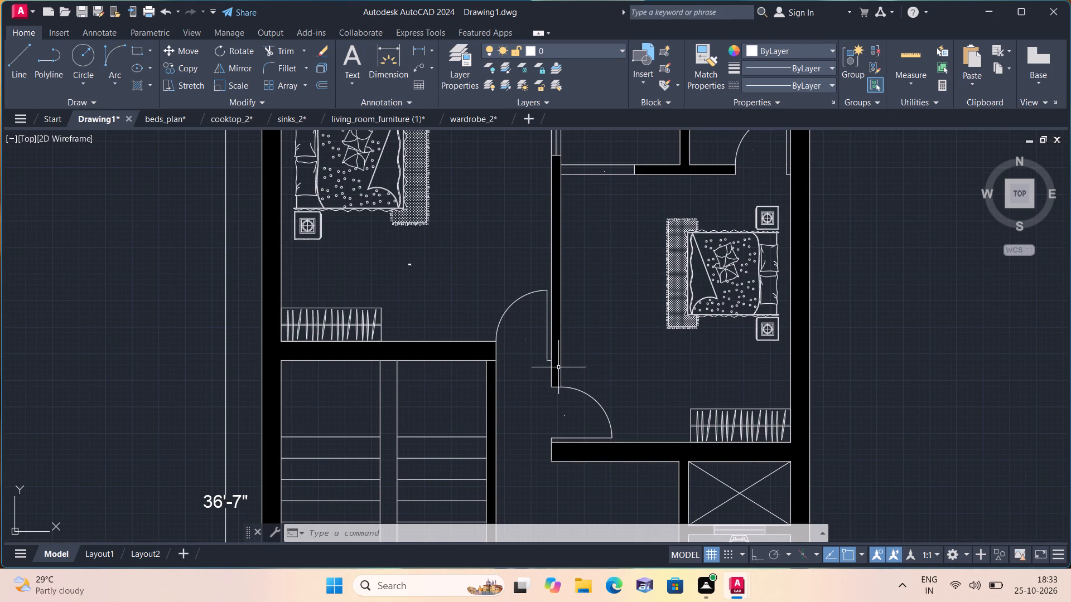
scroll(534, 342, down, 1)
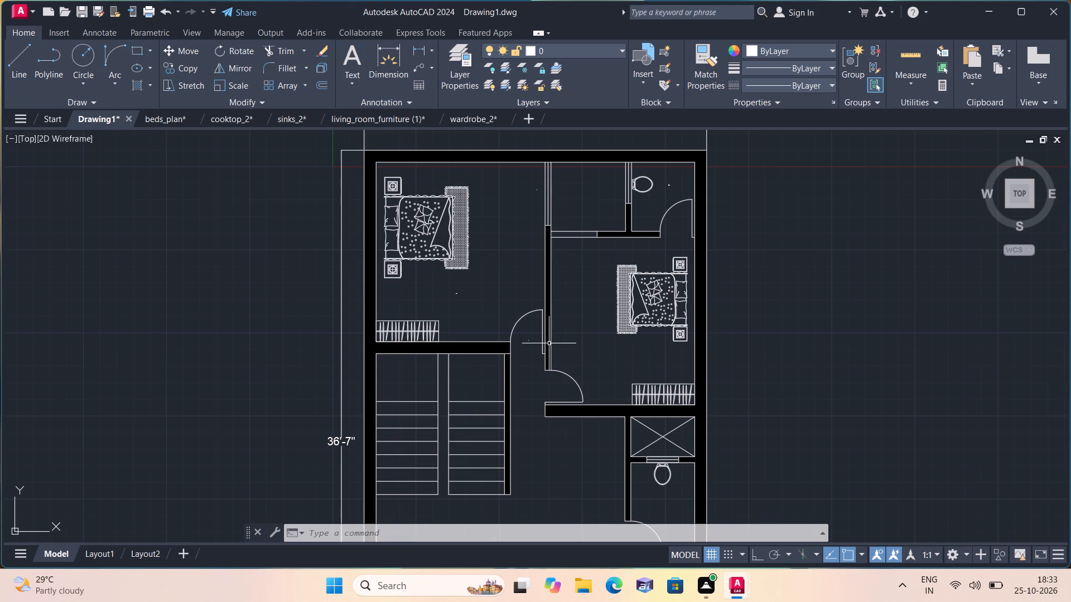
scroll(549, 326, up, 2)
middle_drag(460, 387, 459, 387)
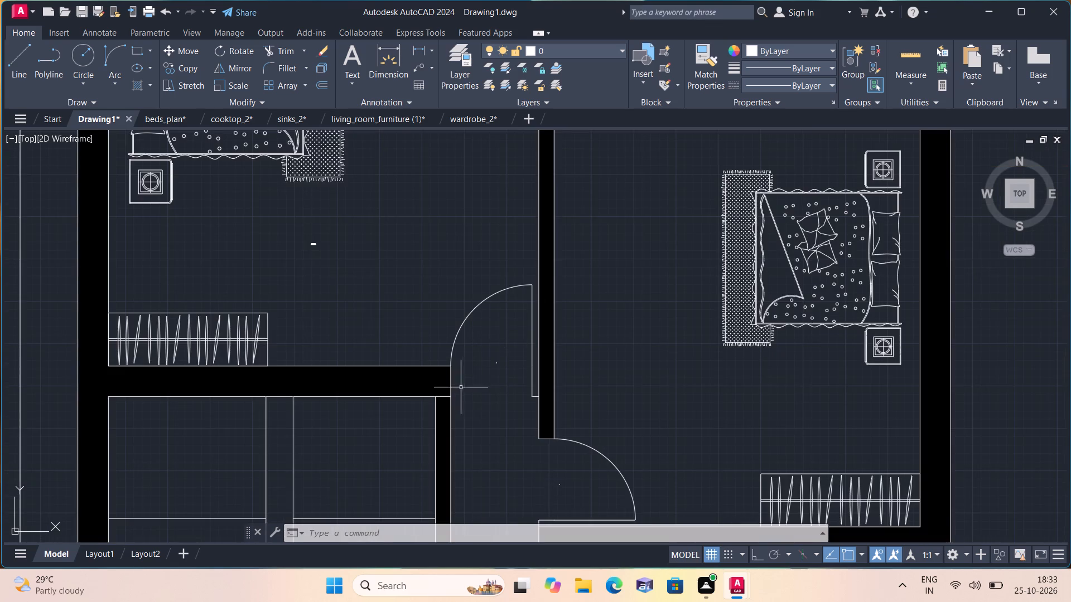
middle_drag(459, 387, 541, 289)
middle_drag(281, 372, 333, 333)
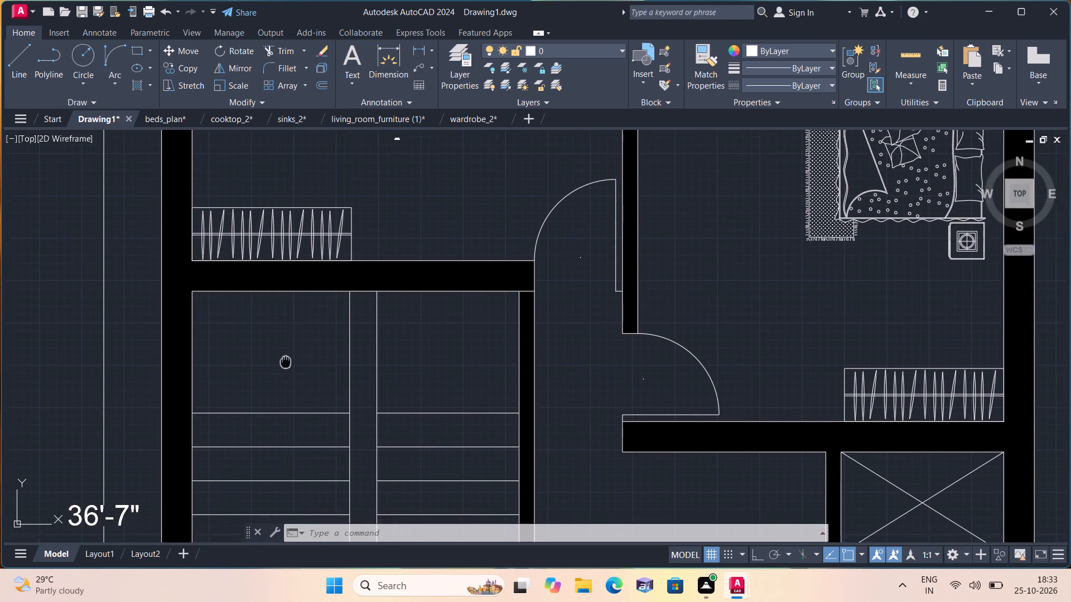
middle_drag(333, 333, 335, 332)
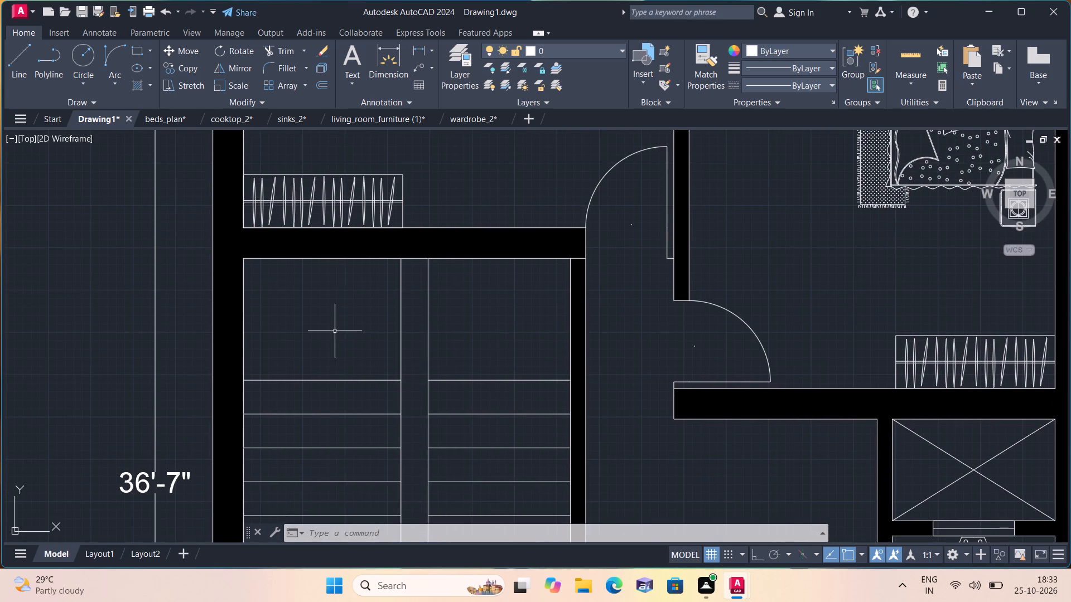
key(space)
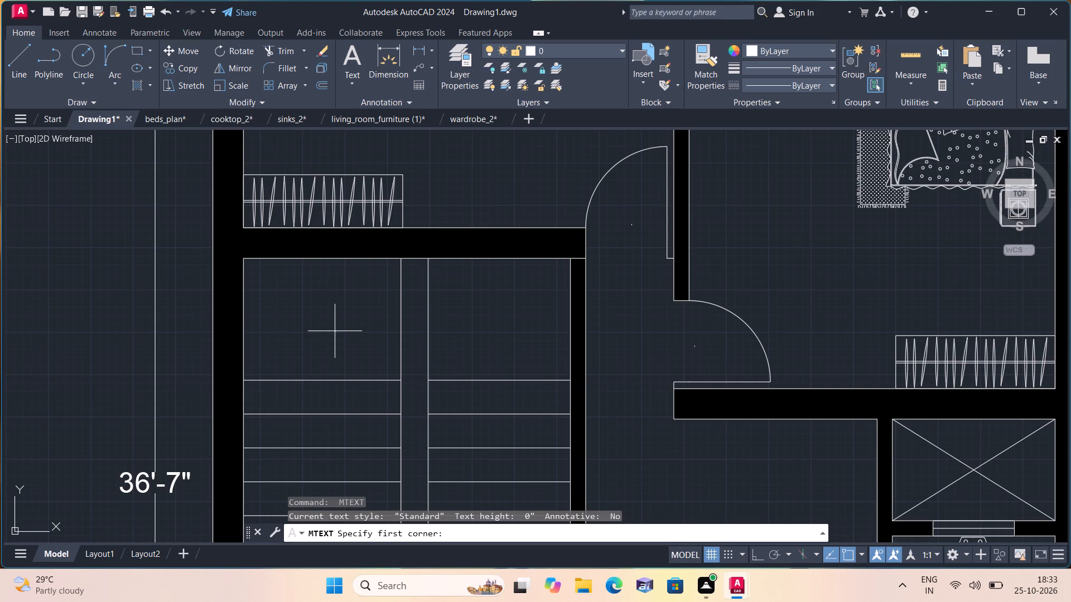
scroll(335, 331, down, 1)
middle_drag(335, 331, 350, 301)
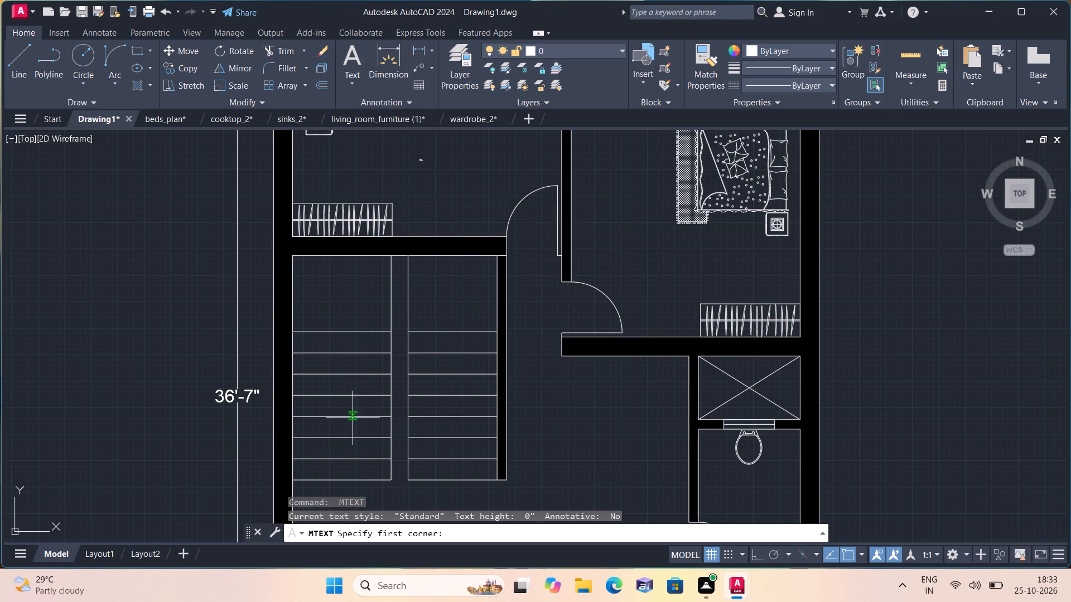
triple_click(342, 308)
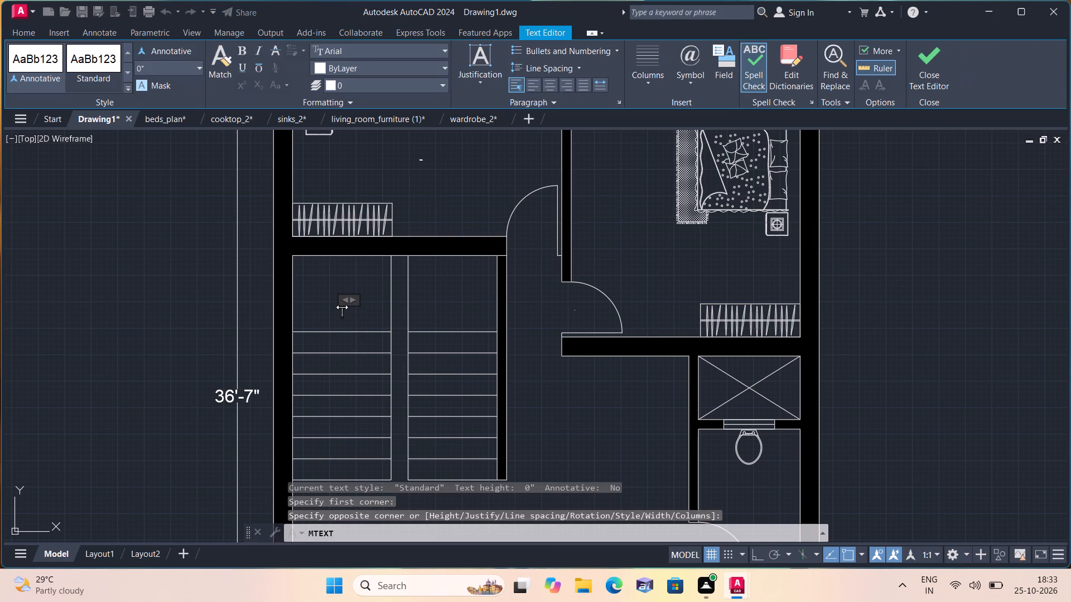
key(8)
click(343, 279)
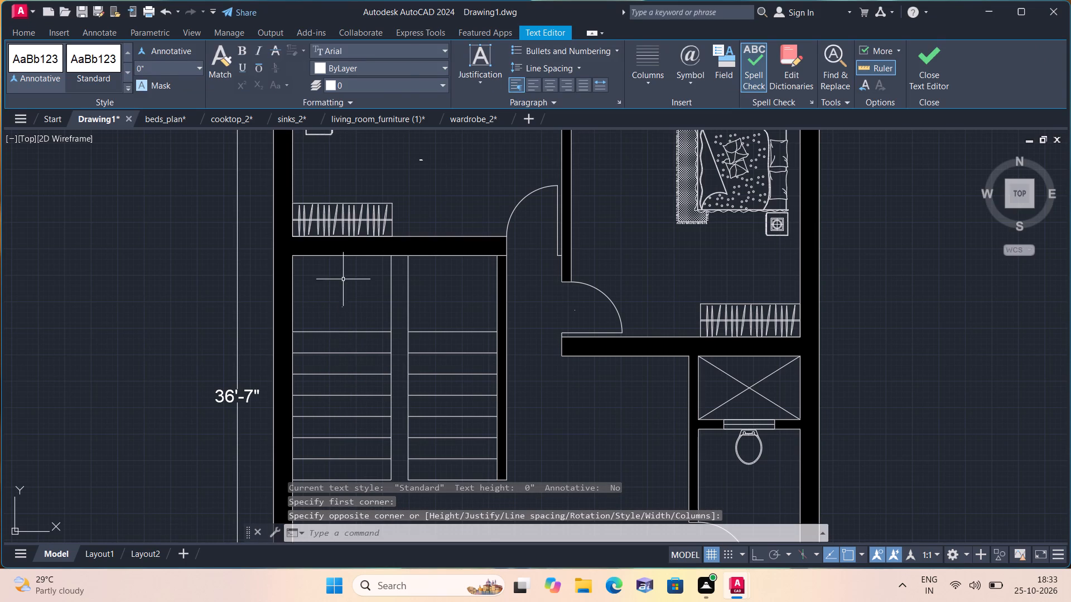
Add the text label 10 in the large space at the upper end of the right stair flight.
key(space)
triple_click(431, 309)
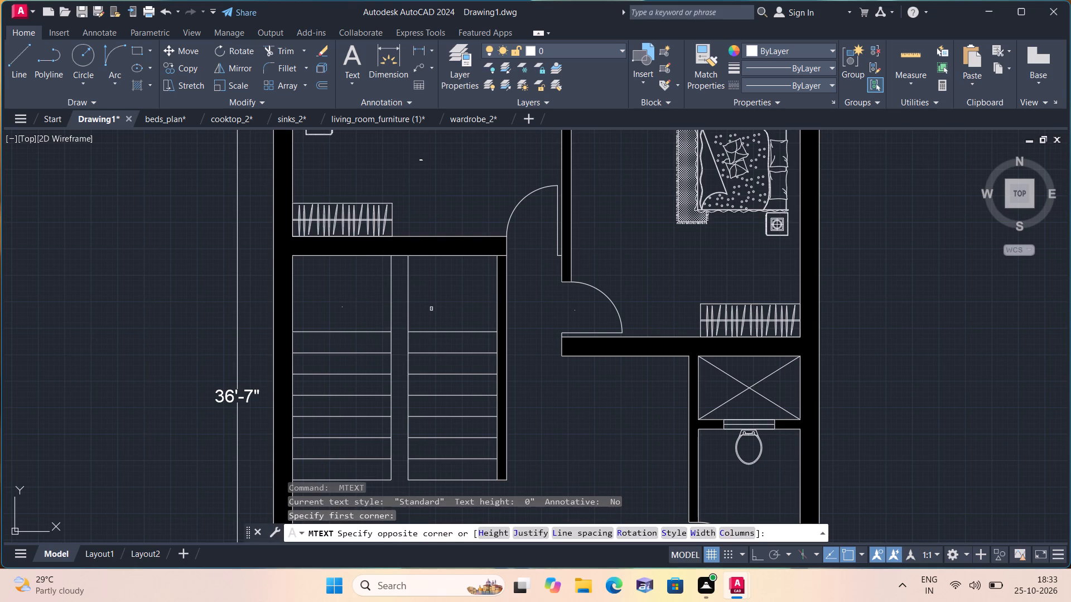
click(431, 309)
text(10)
click(355, 280)
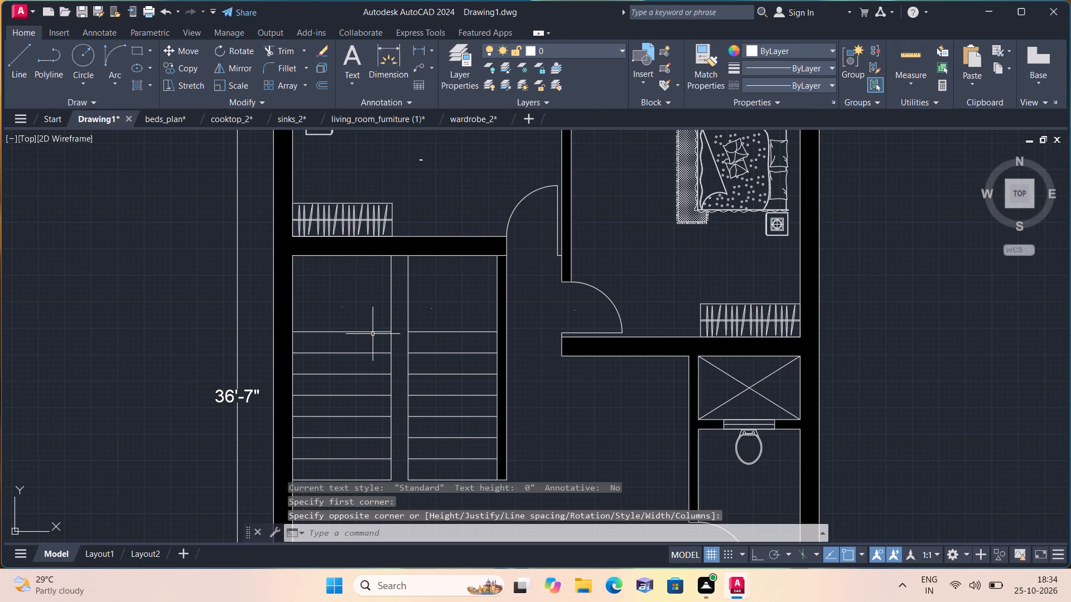
Add the text label 1 on the lowest tread of the left stair flight.
middle_drag(374, 389, 388, 287)
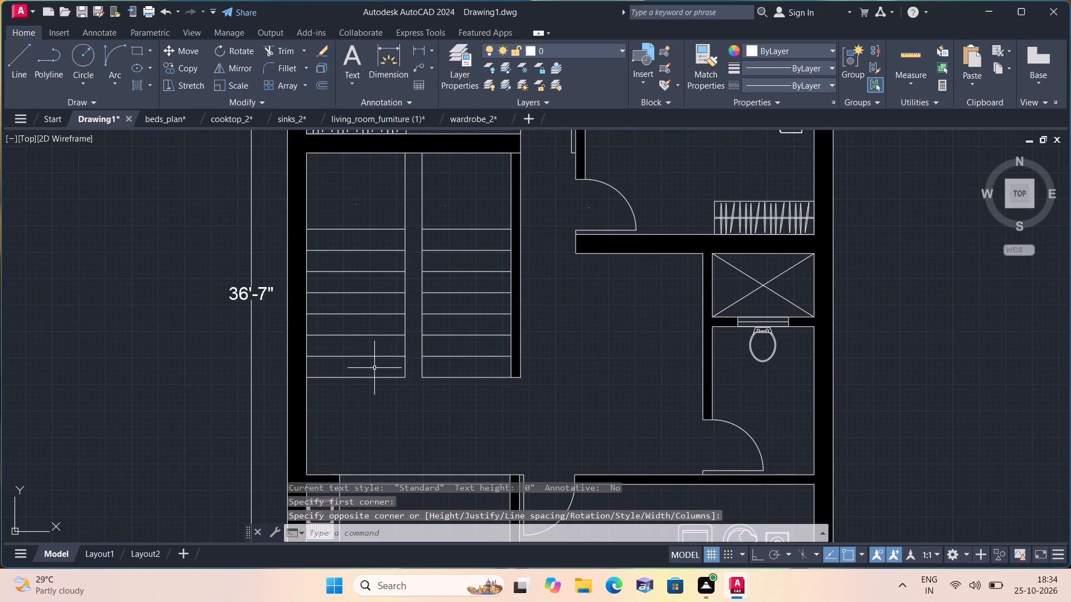
key(space)
triple_click(374, 368)
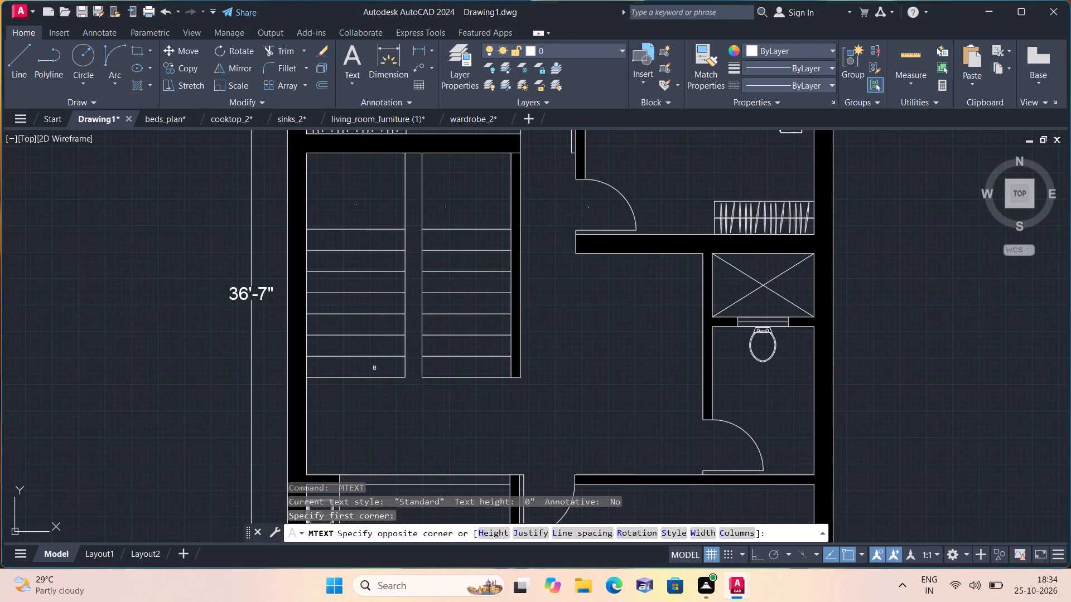
key(1)
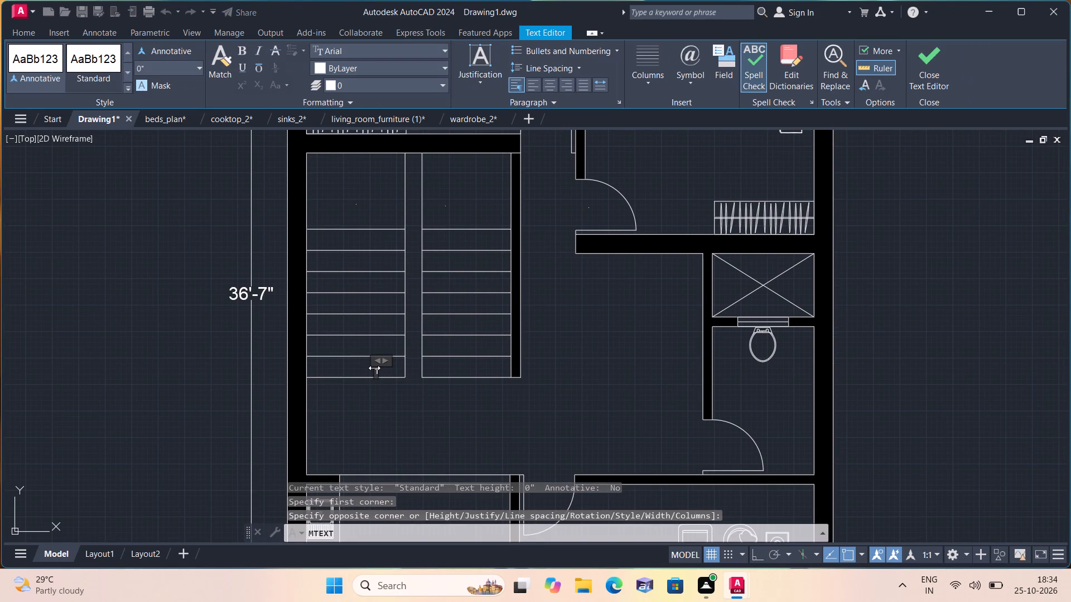
click(377, 398)
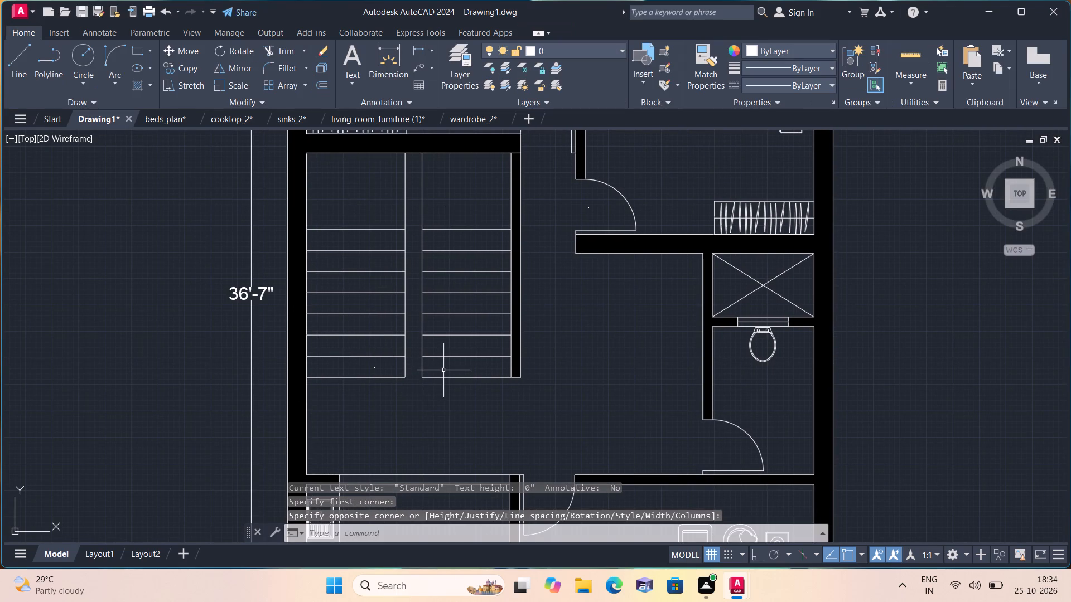
Add the text label 17 on the lowest tread of the right stair flight.
key(space)
scroll(413, 390, up, 2)
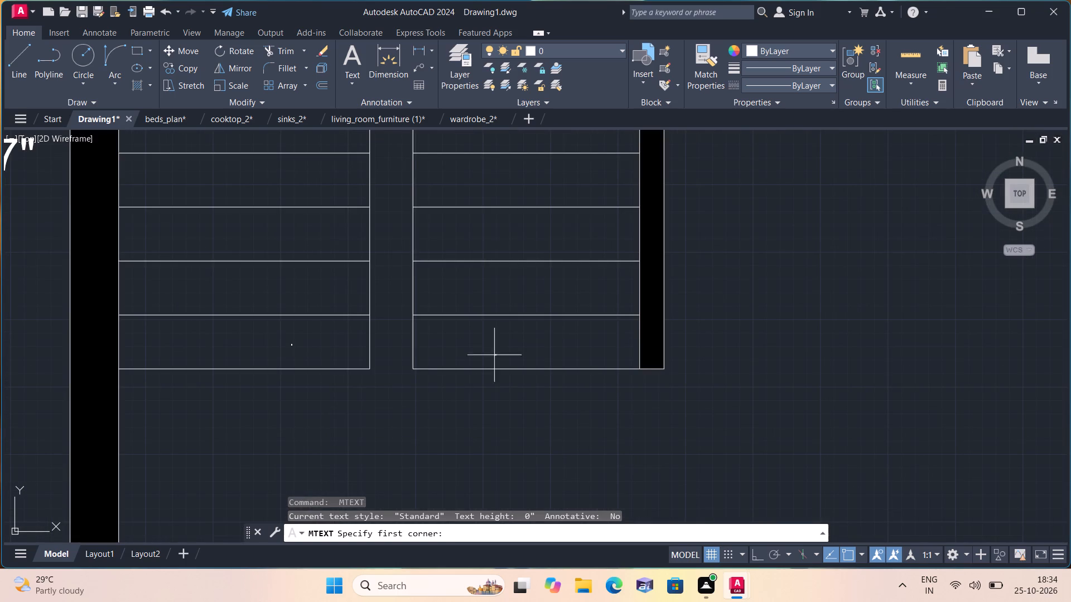
click(505, 349)
double_click(505, 348)
text(17)
click(462, 404)
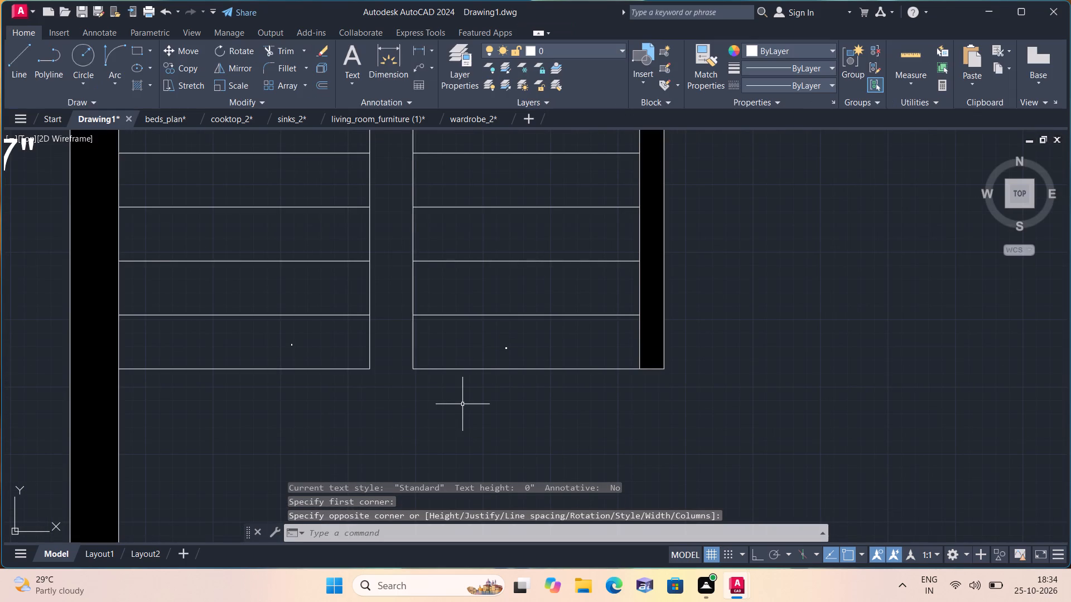
Add the text label UP just below the foot of the left stair flight.
scroll(464, 403, down, 1)
middle_drag(366, 406, 476, 388)
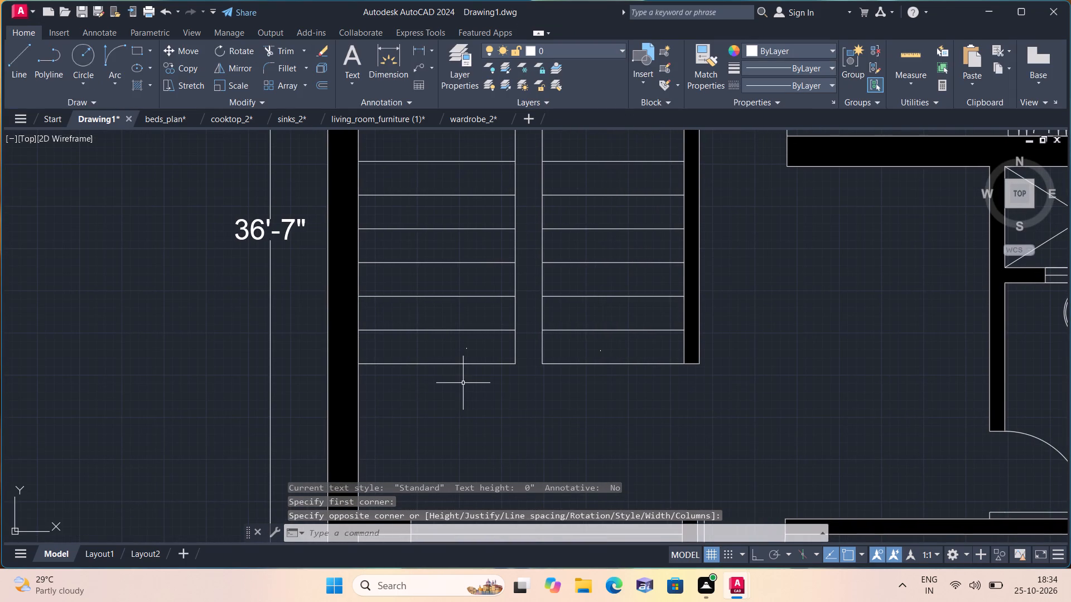
key(space)
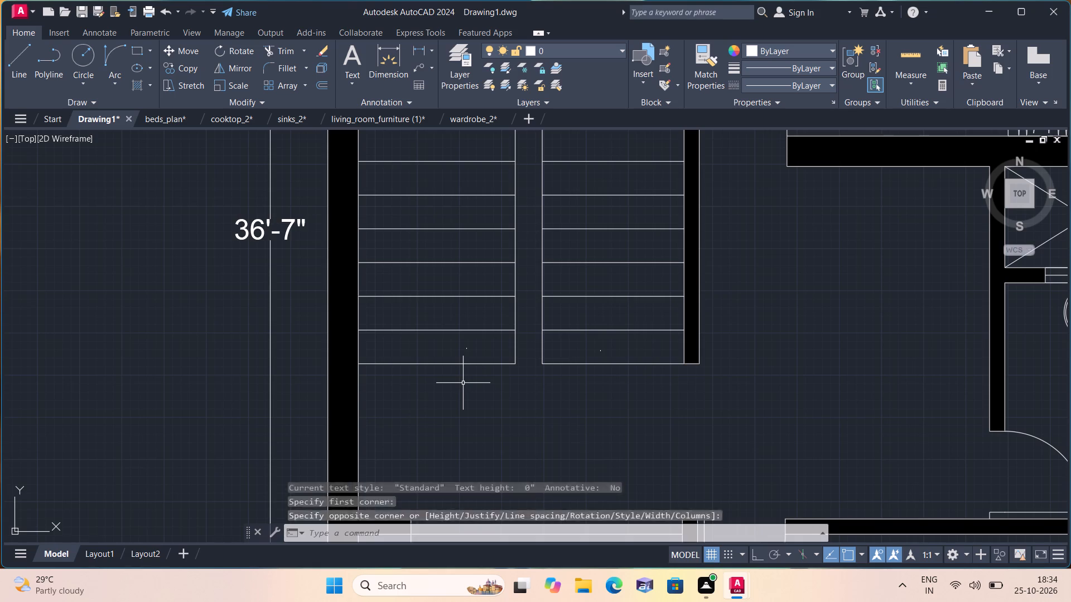
scroll(450, 395, up, 1)
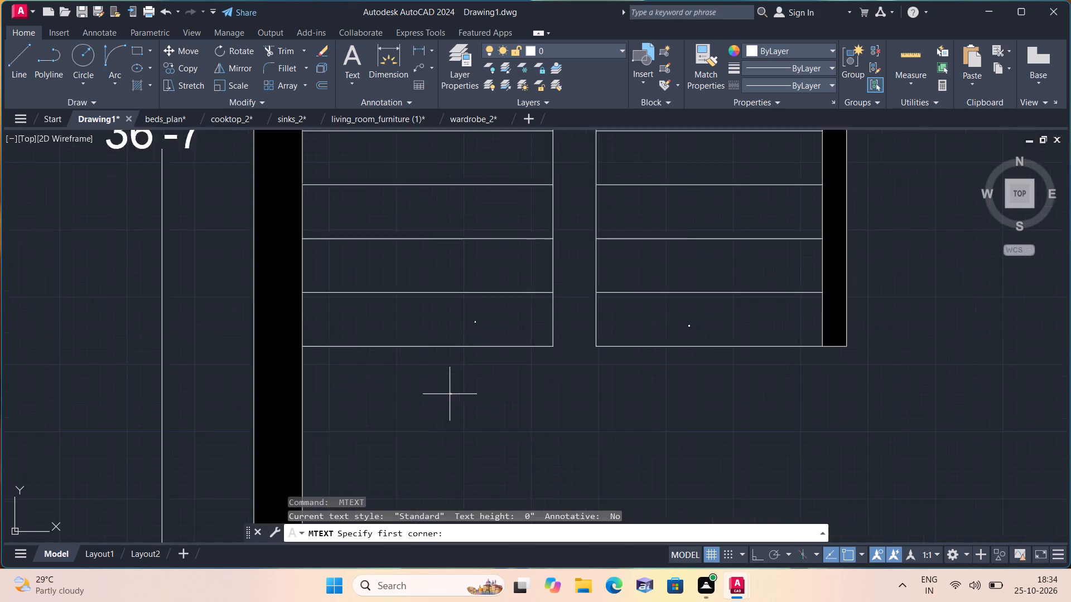
scroll(450, 394, up, 1)
triple_click(446, 361)
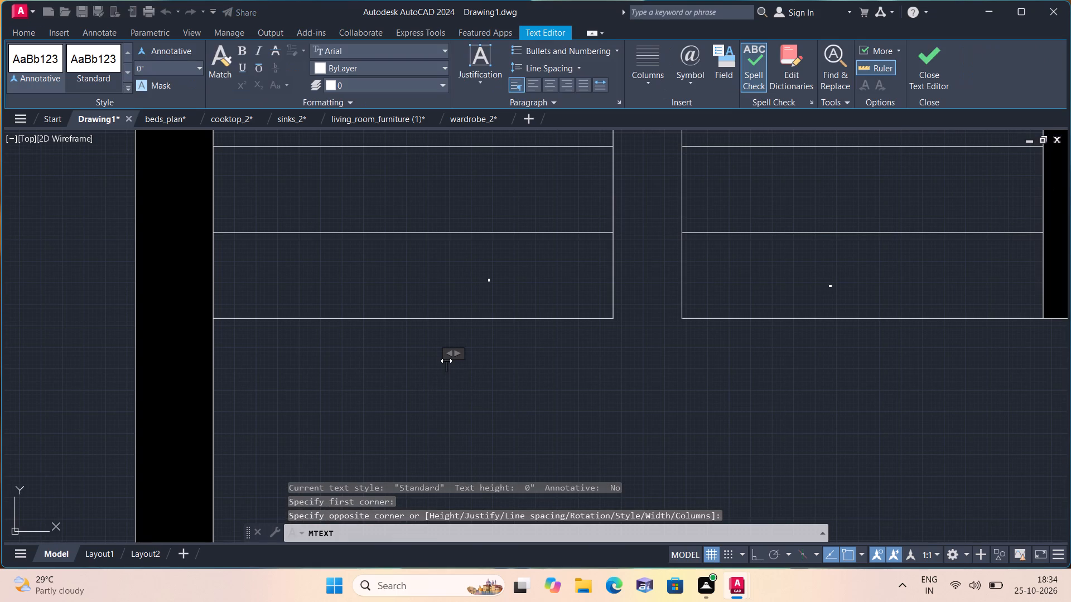
text(UP)
click(467, 379)
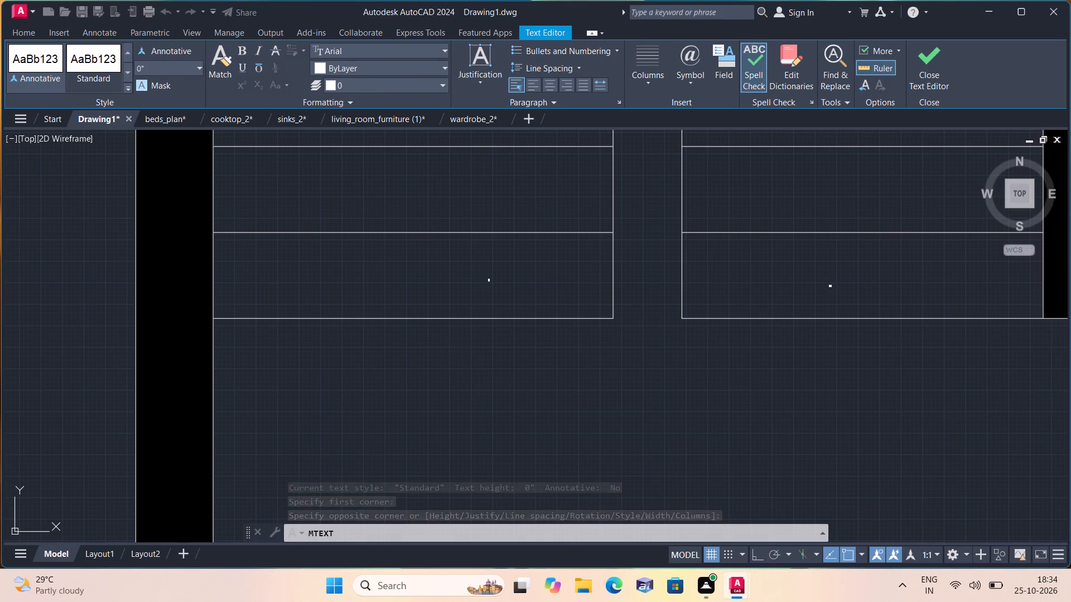
Add a text label D within the door swing of the toilet below the crossed shaft.
scroll(467, 379, down, 4)
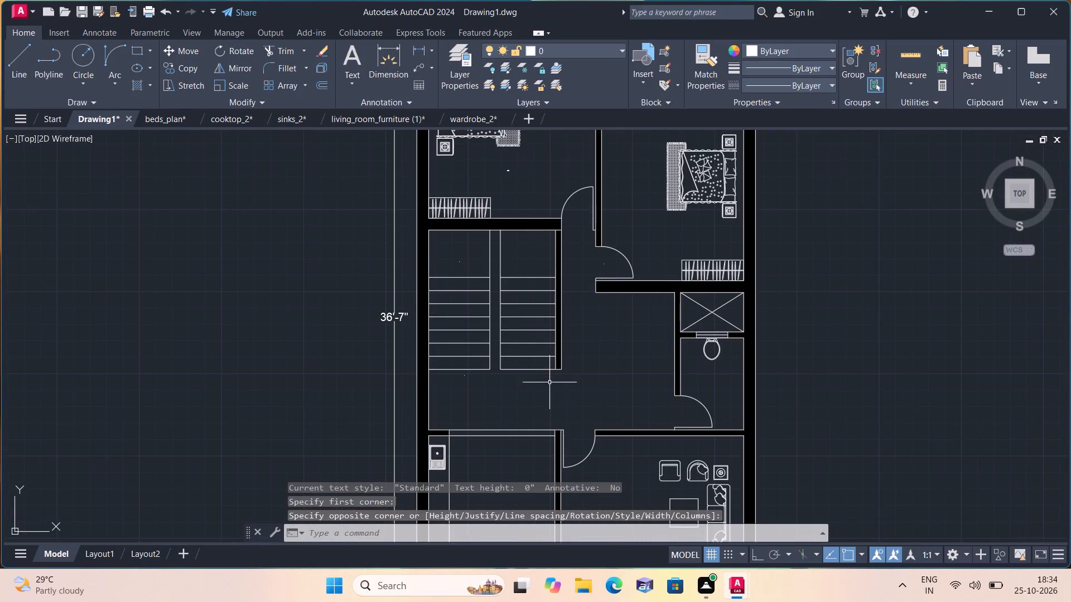
middle_drag(548, 382, 520, 317)
scroll(658, 358, up, 2)
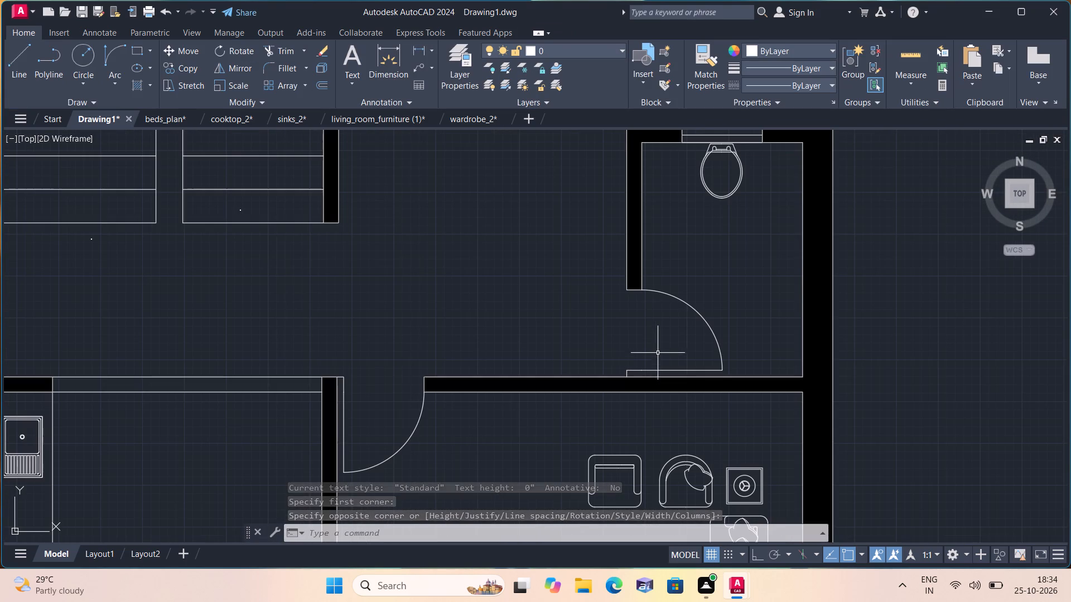
key(space)
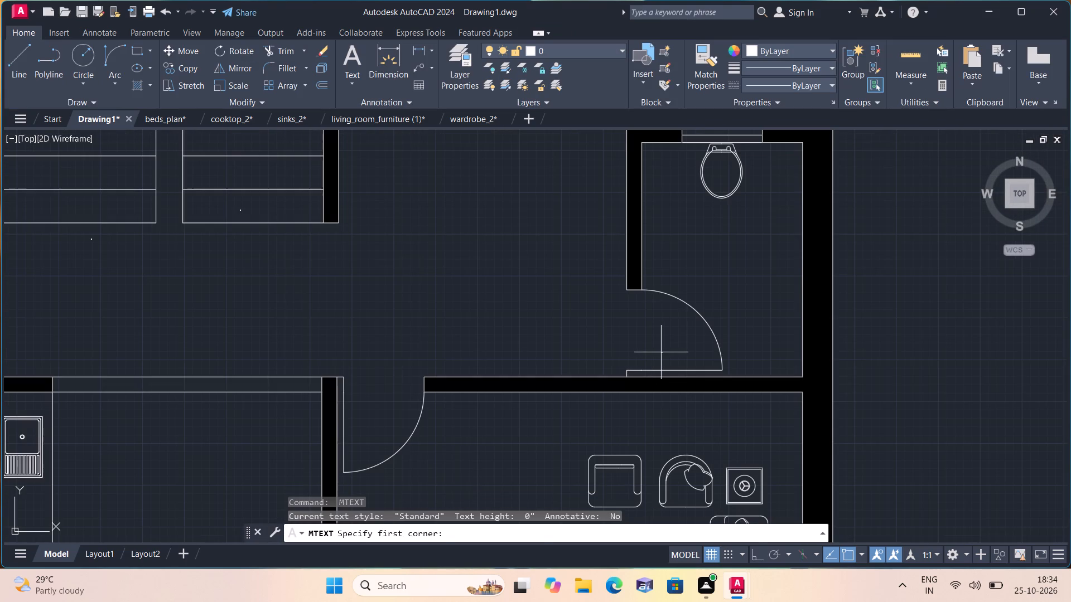
triple_click(661, 352)
key(d)
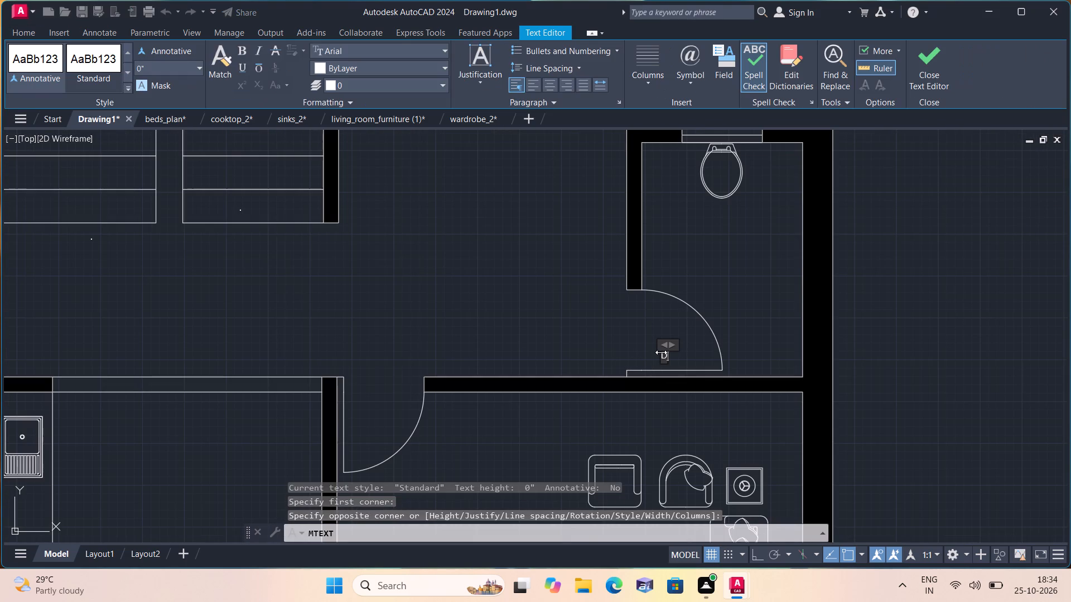
click(510, 281)
Add a two-line text label inside the crossed rectangle above the toilet, reading SHAFT and 4'-0"X2'-6".
scroll(510, 281, down, 1)
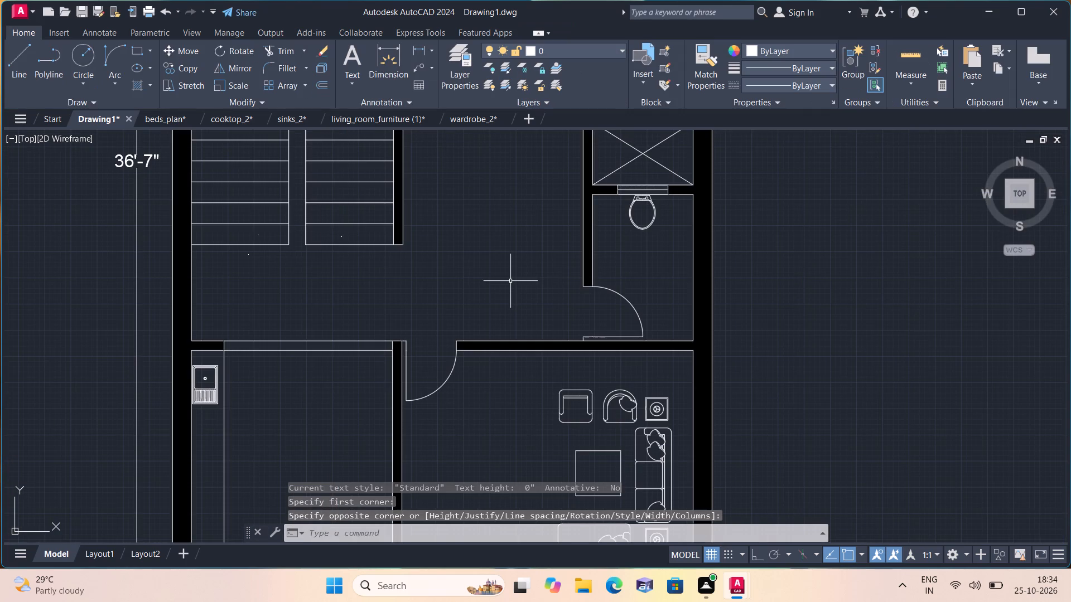
middle_drag(509, 281, 495, 342)
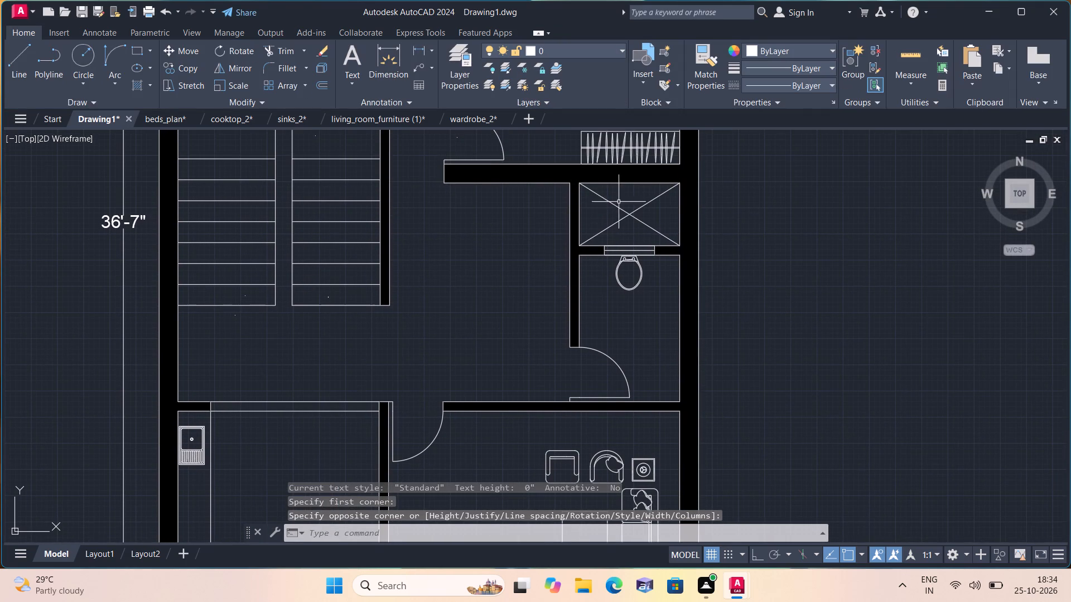
scroll(624, 188, up, 3)
key(space)
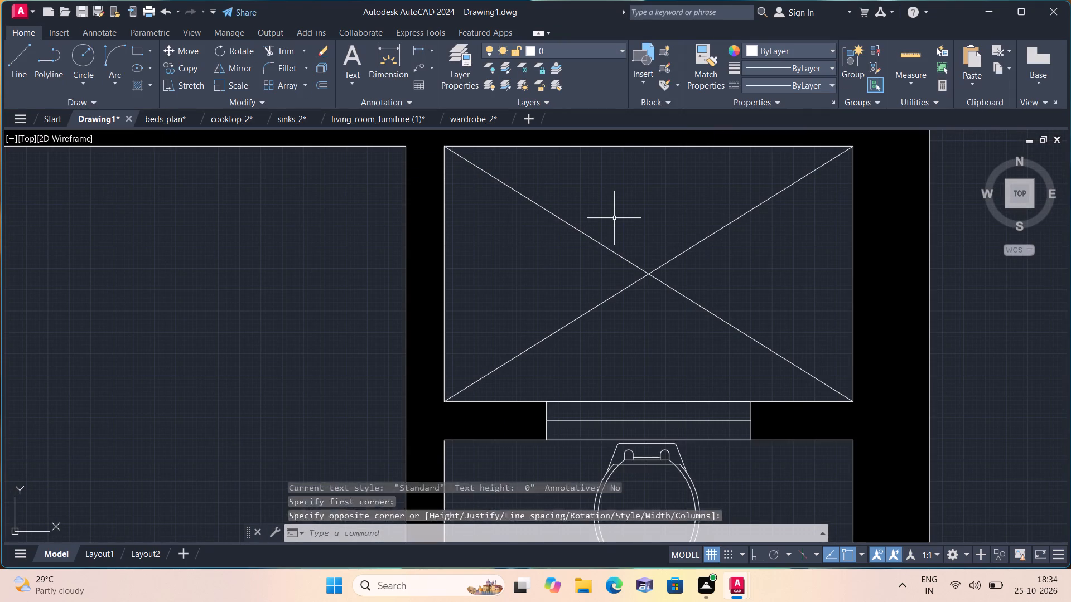
triple_click(614, 218)
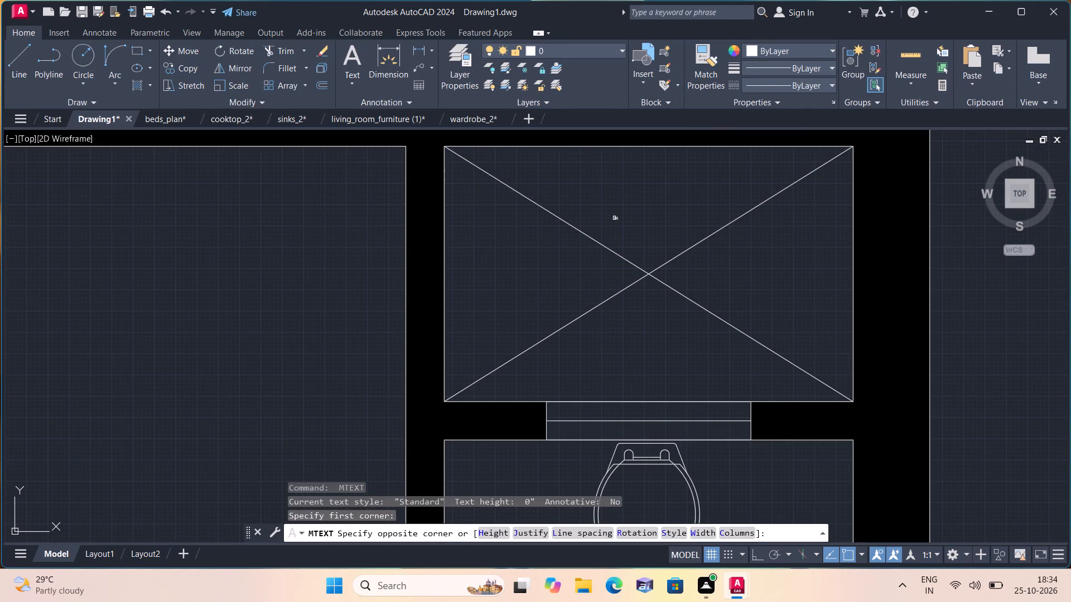
text(SHAFT)
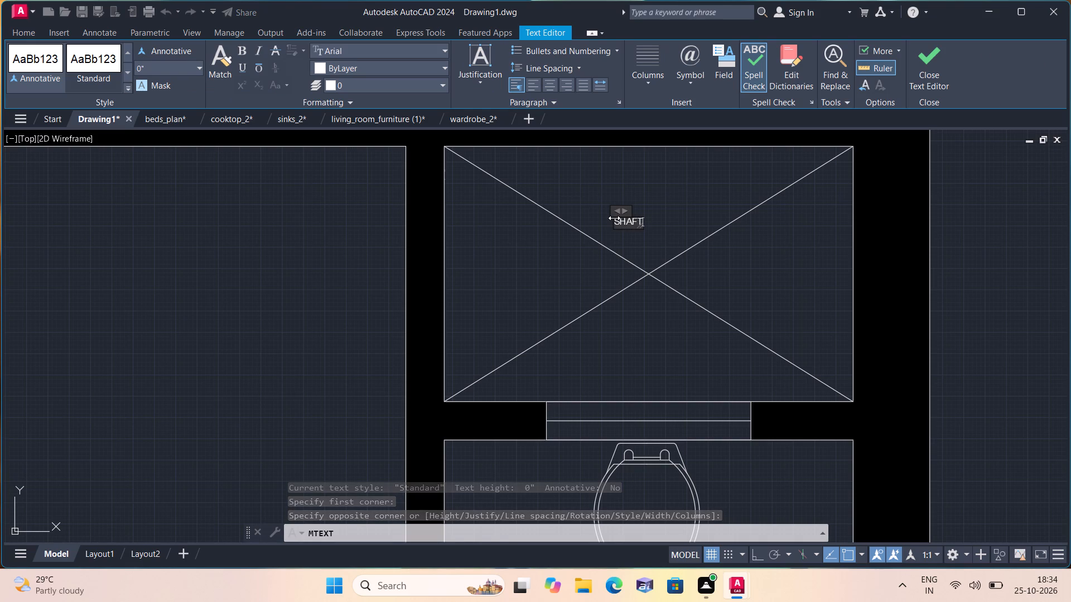
key(Return)
text(4')
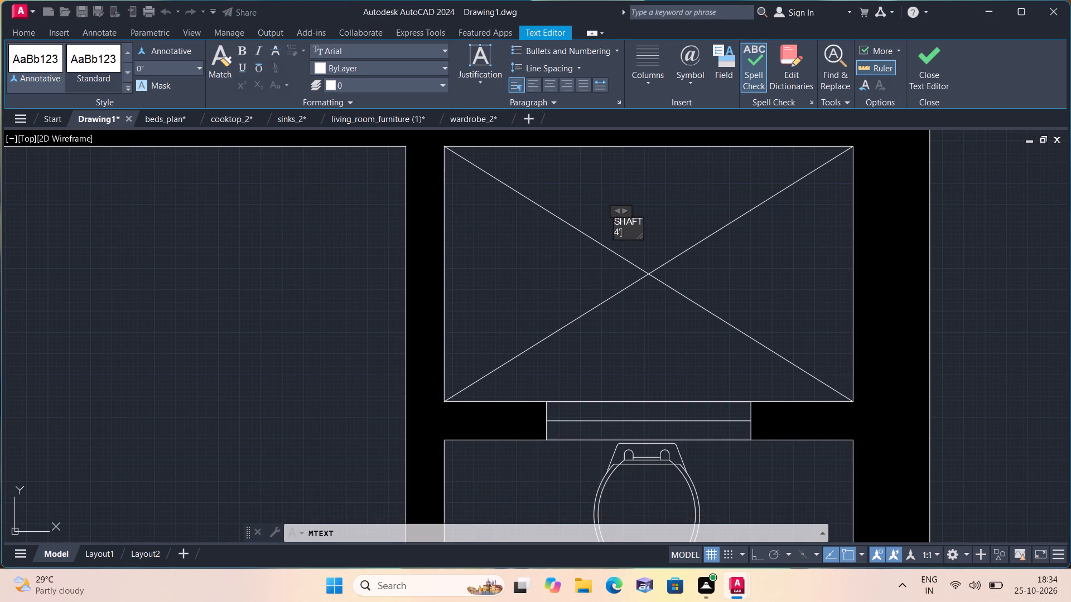
text(-0")
key(x)
text(2'-6")
click(569, 259)
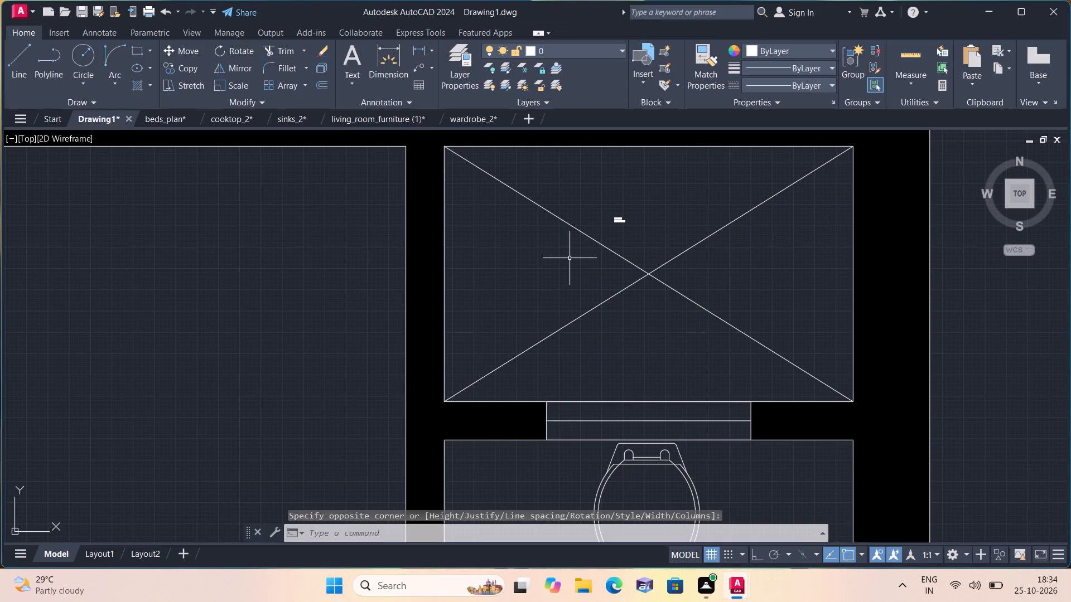
Add a two-line text label below the WC fixture in the toilet, reading TOILET and 4'-0"X5'-10".
scroll(571, 257, up, 1)
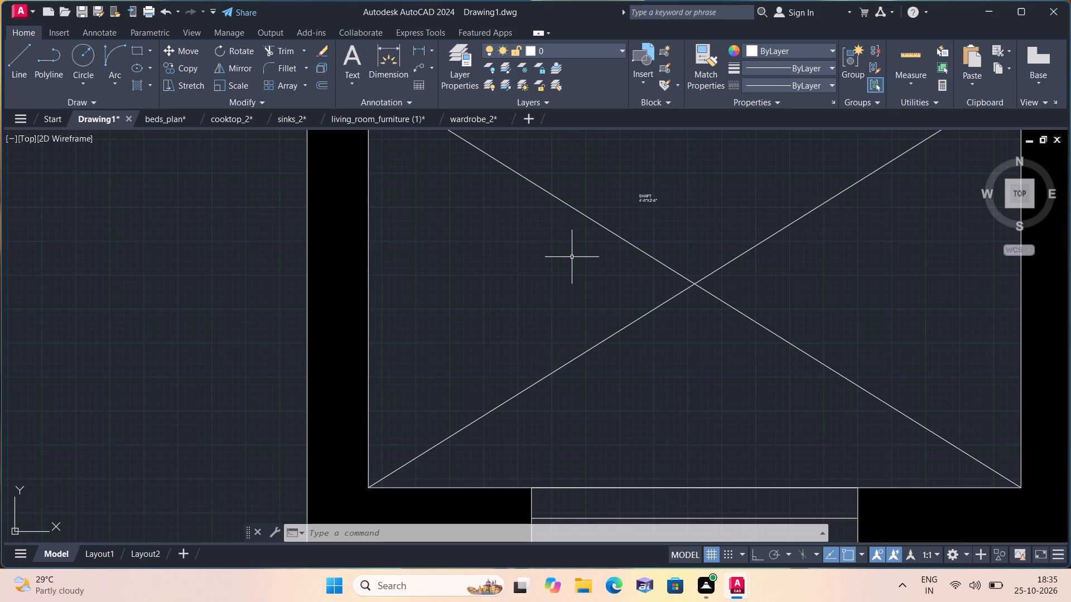
scroll(572, 265, down, 1)
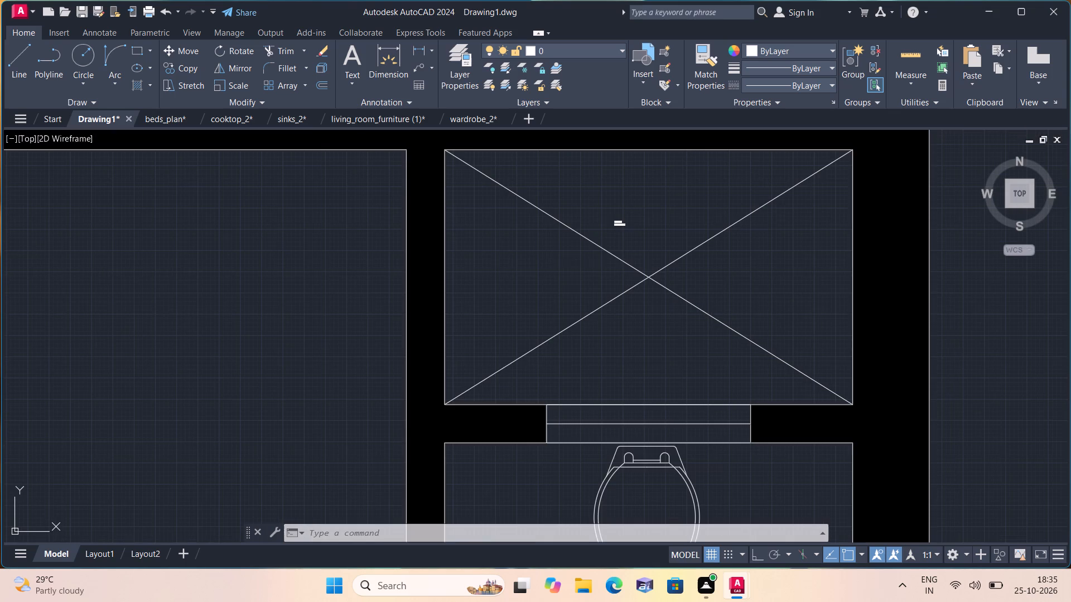
middle_drag(589, 274, 534, 231)
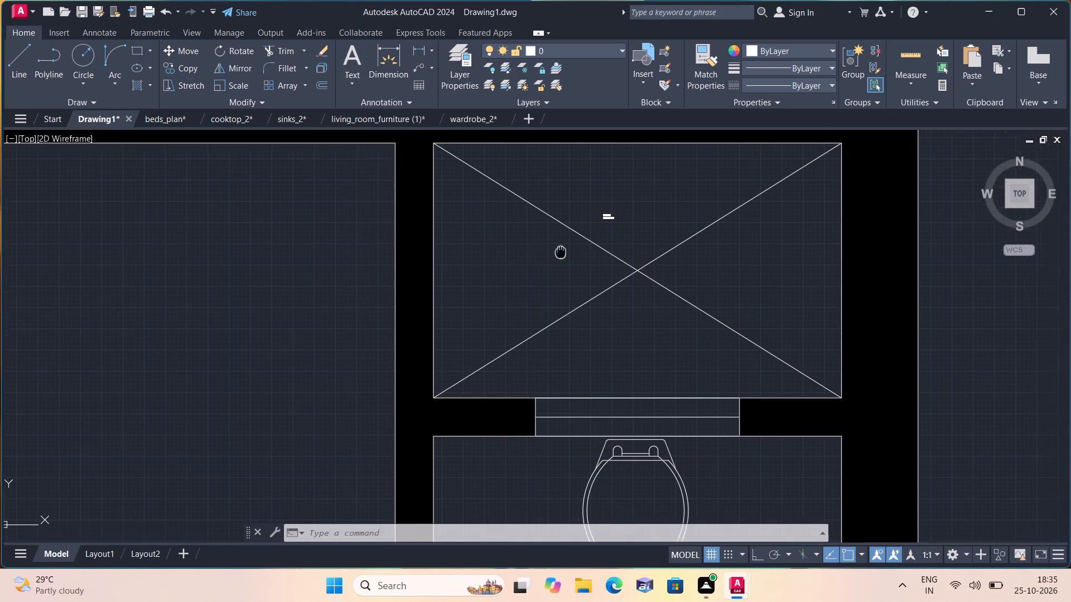
middle_drag(534, 231, 526, 224)
scroll(652, 287, down, 2)
middle_drag(630, 308, 625, 253)
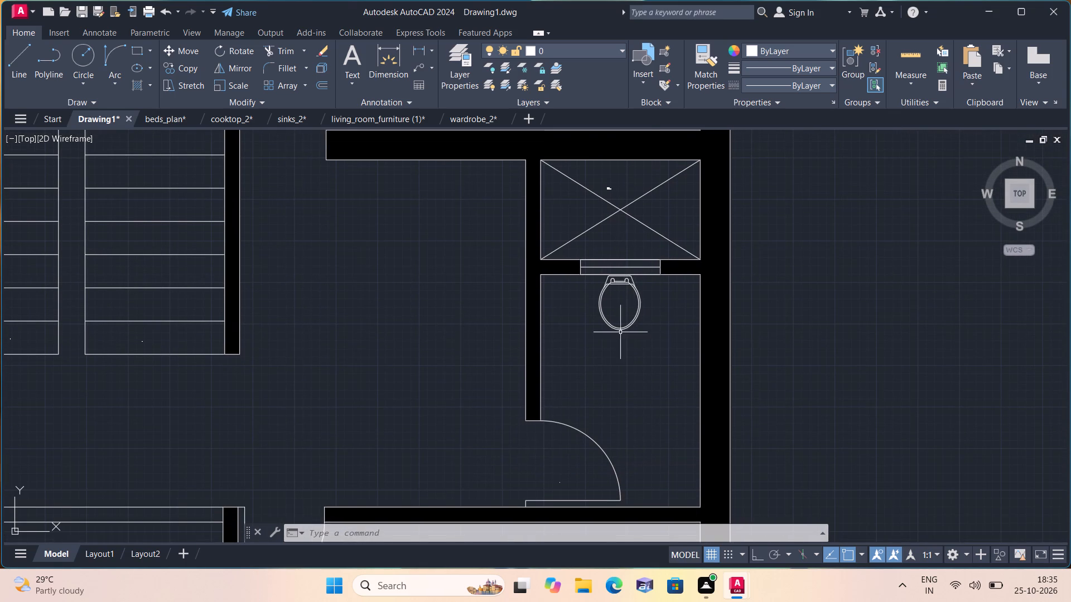
scroll(619, 333, up, 1)
middle_drag(606, 357, 584, 275)
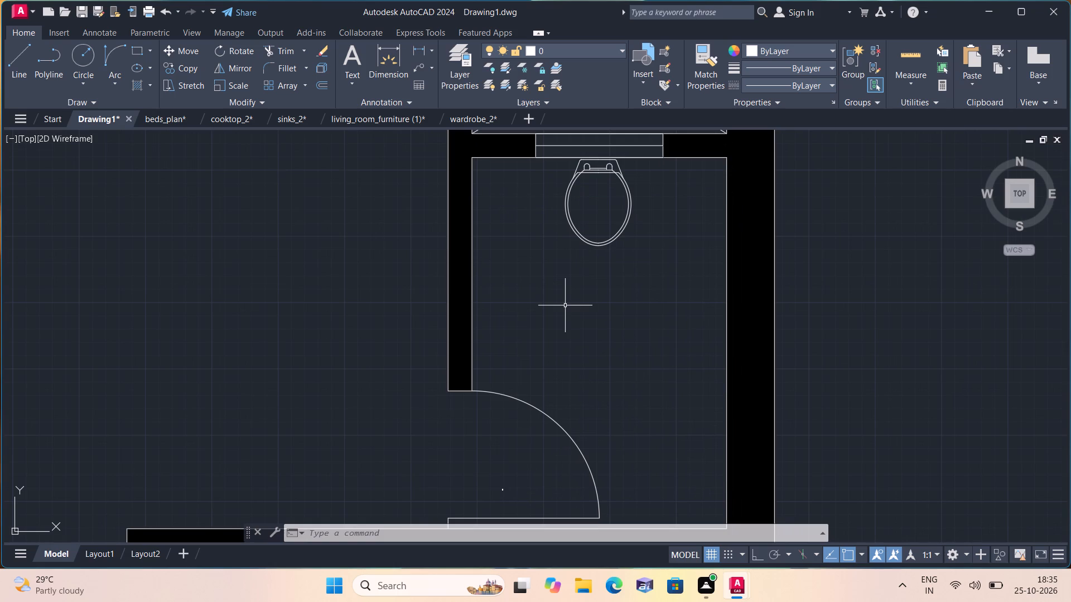
key(space)
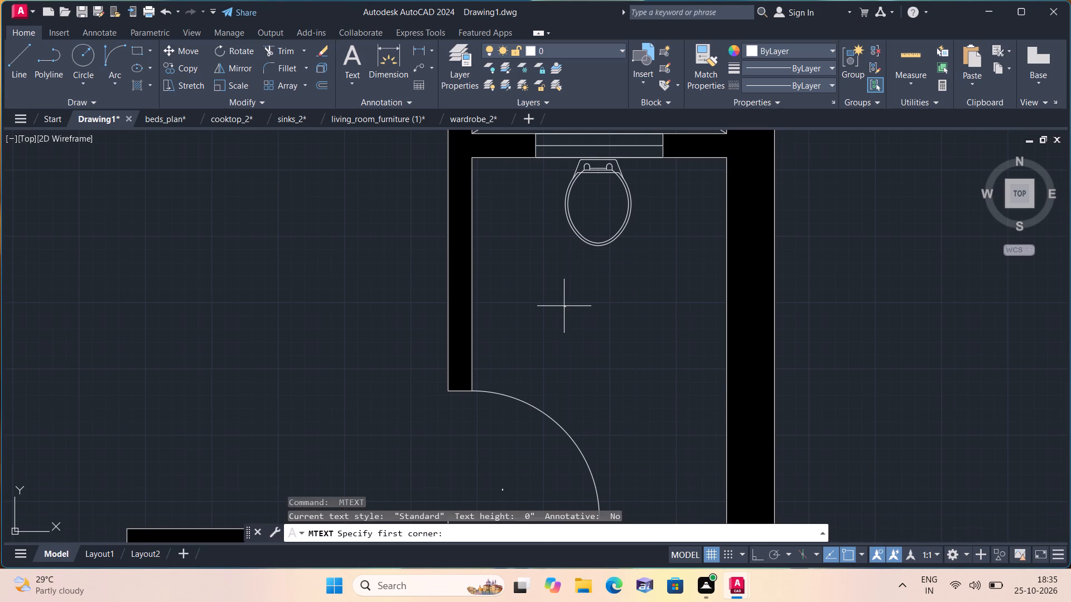
triple_click(564, 306)
text(TOILET)
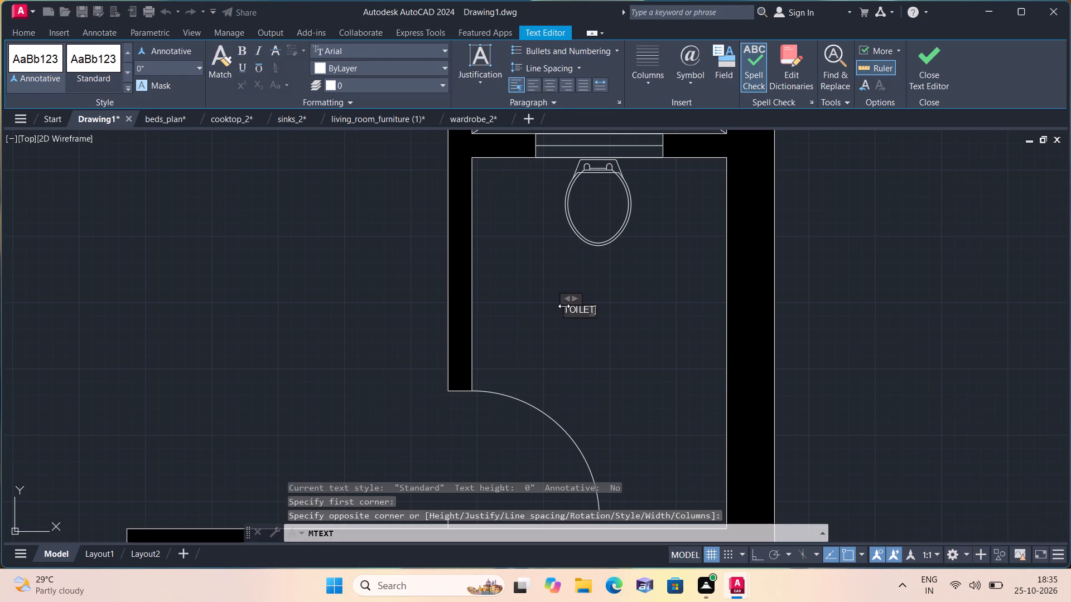
key(Return)
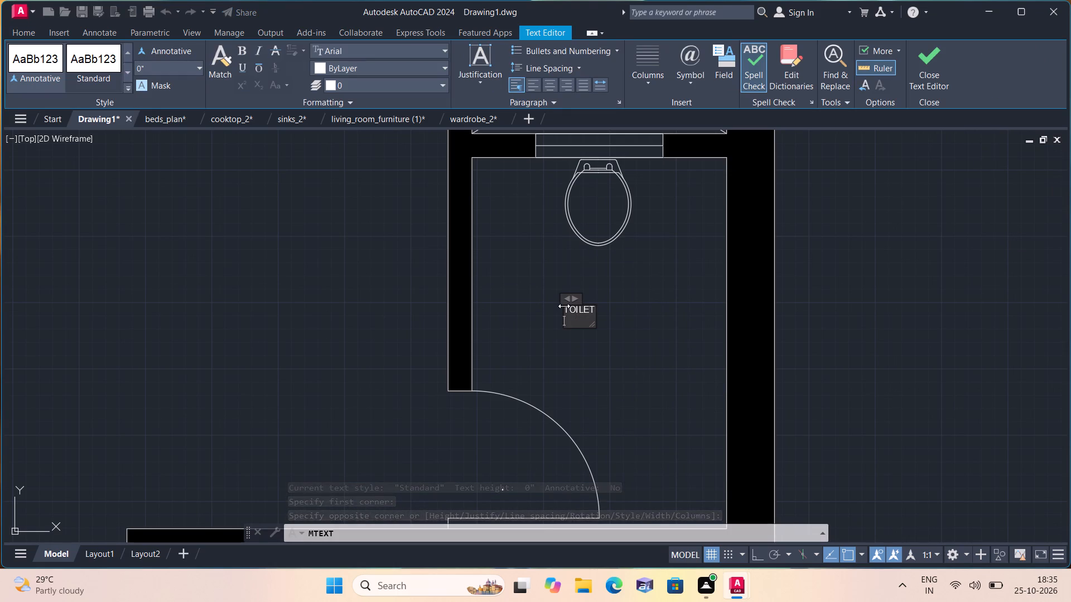
text(4'-0")
key(x)
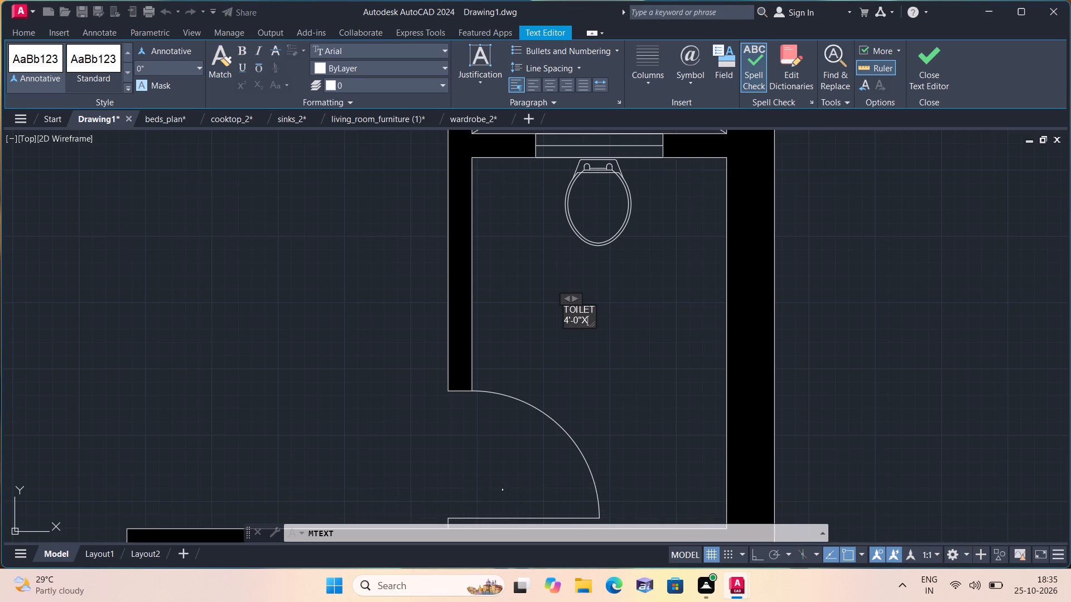
text(5'-10")
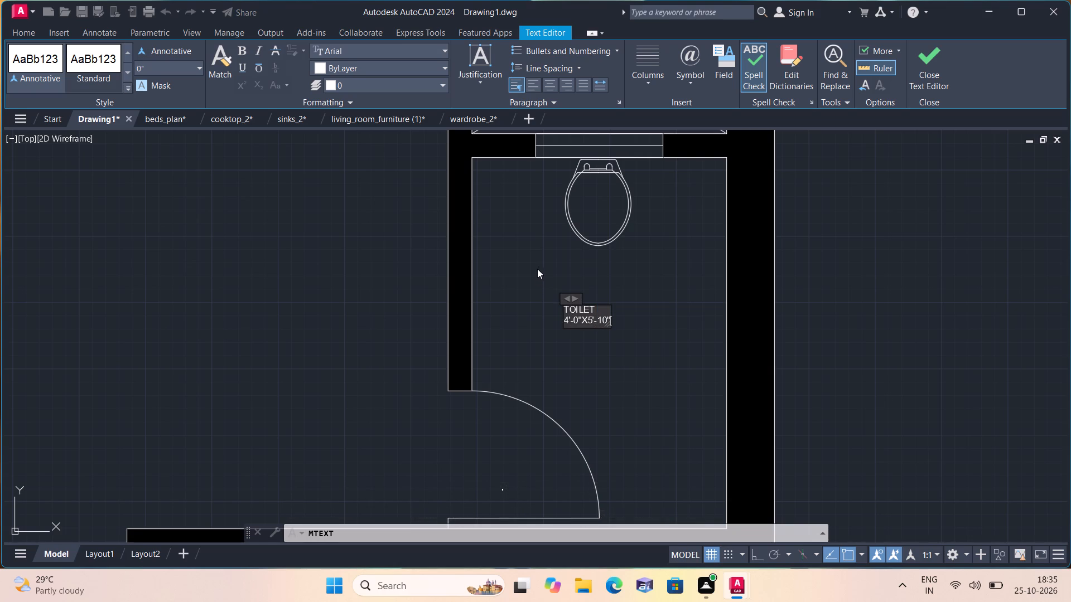
click(538, 266)
Add a two-line text label in the open floor beside the sofa seating group, reading DRAWING ROOM and 11'-7"X10'-0".
scroll(538, 267, down, 1)
scroll(489, 327, down, 1)
middle_drag(486, 325, 512, 203)
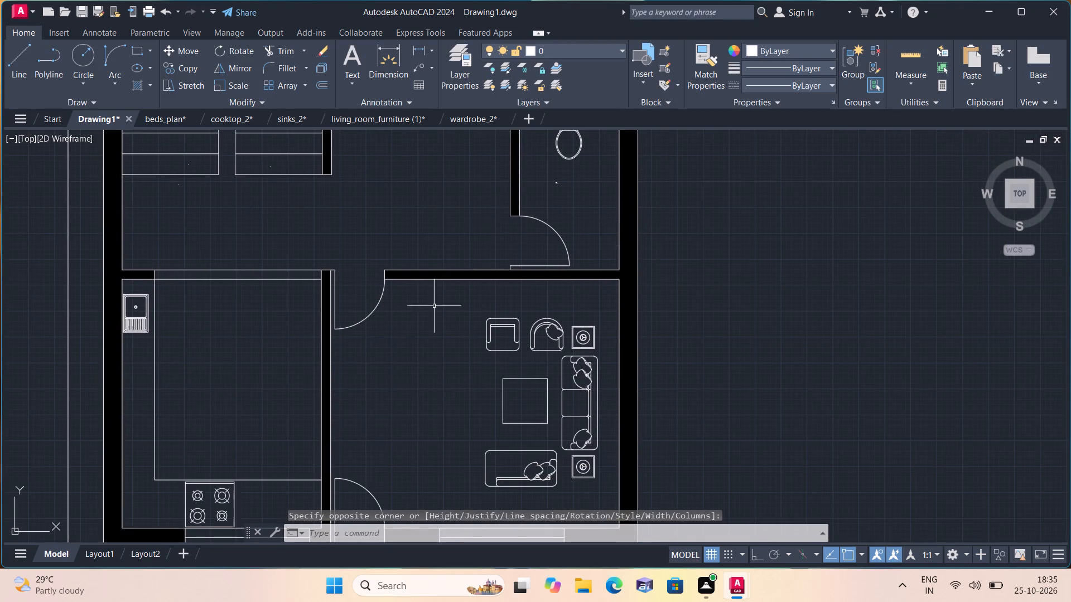
middle_drag(382, 387, 440, 295)
key(space)
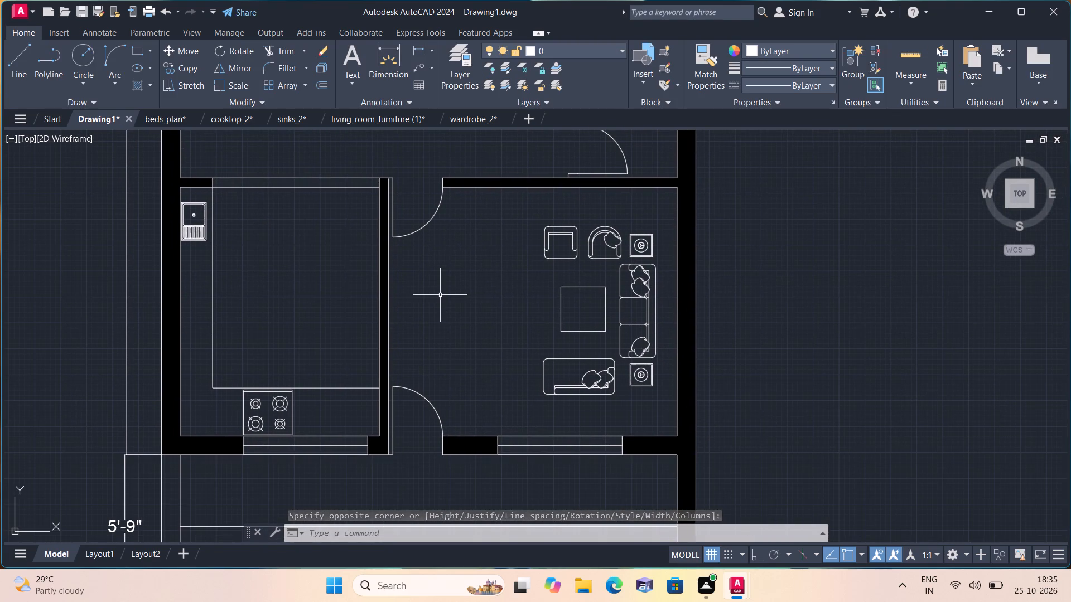
triple_click(440, 295)
click(440, 295)
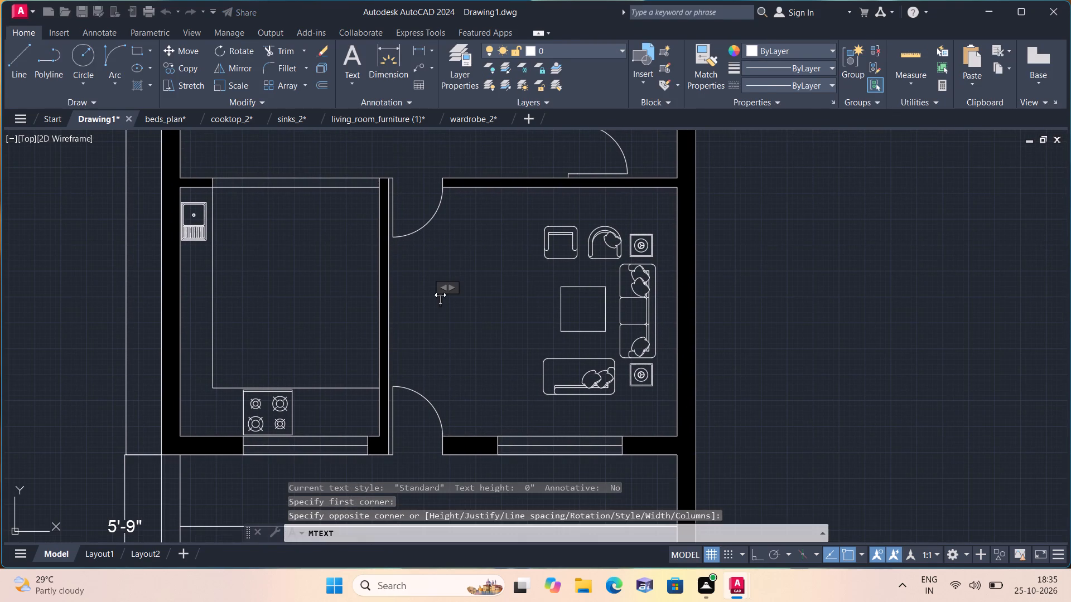
text(DRAWING)
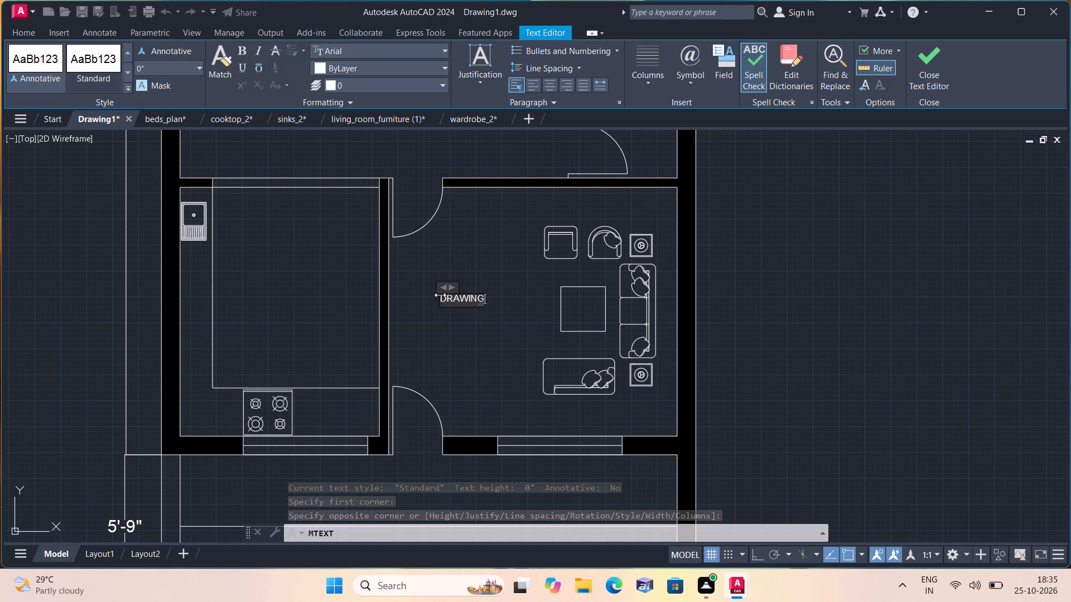
key(space)
text(ROOM)
key(Return)
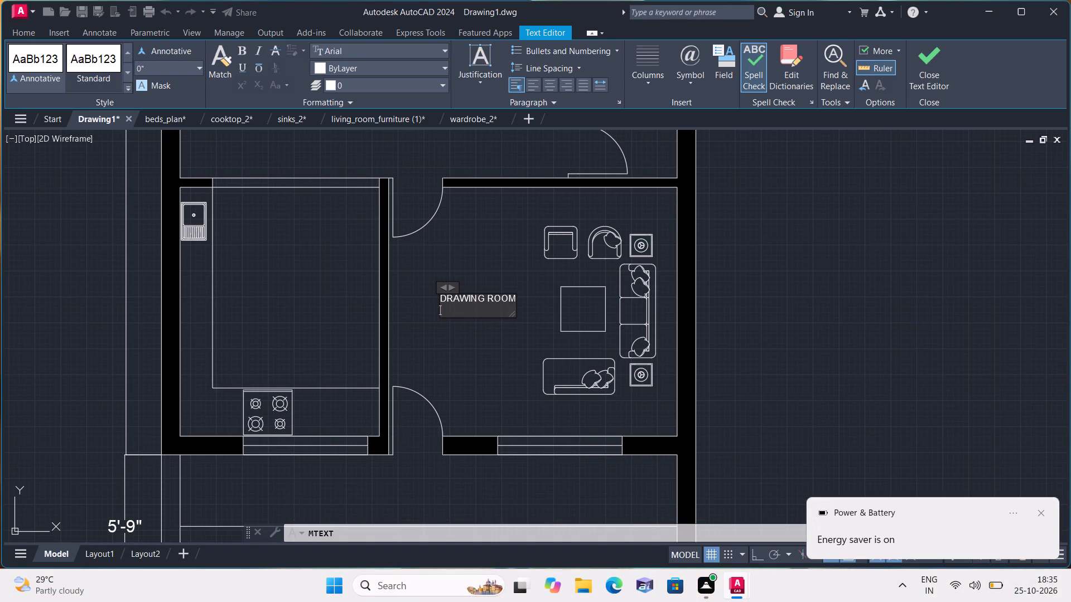
scroll(448, 301, down, 1)
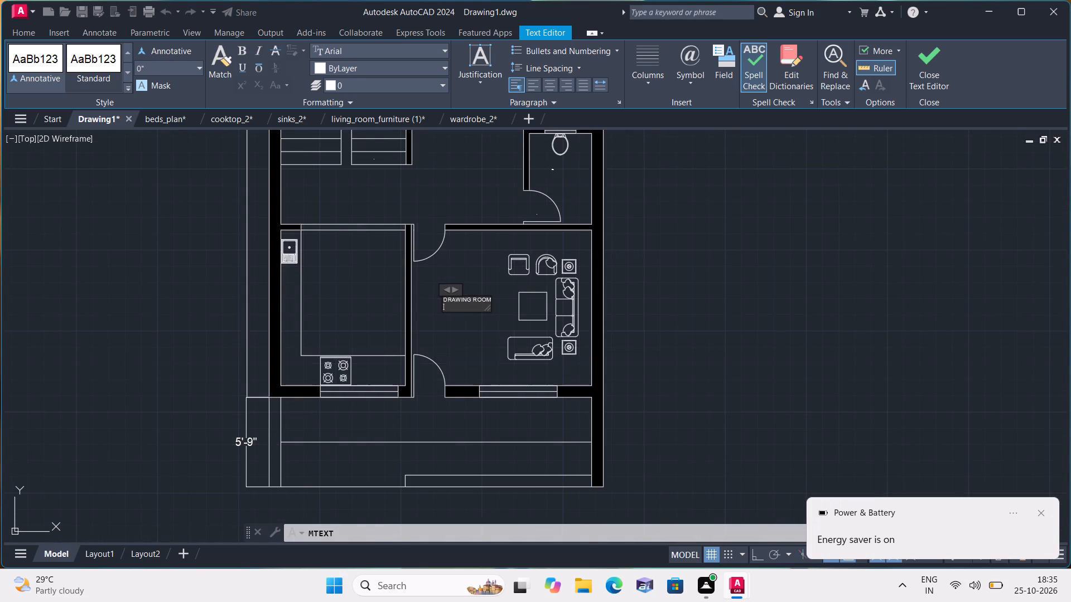
scroll(405, 314, down, 1)
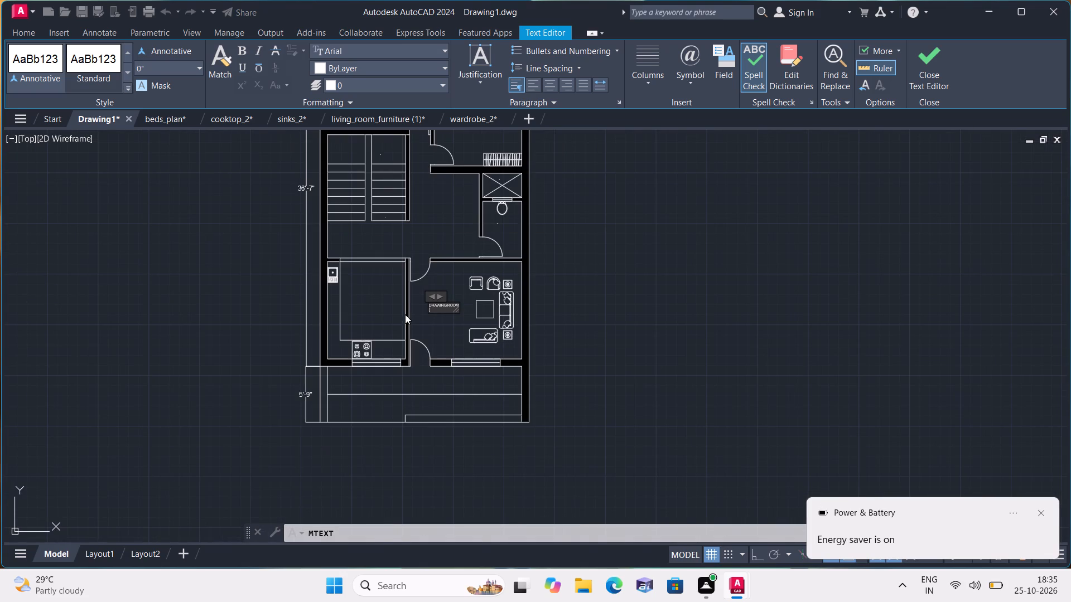
scroll(397, 307, down, 1)
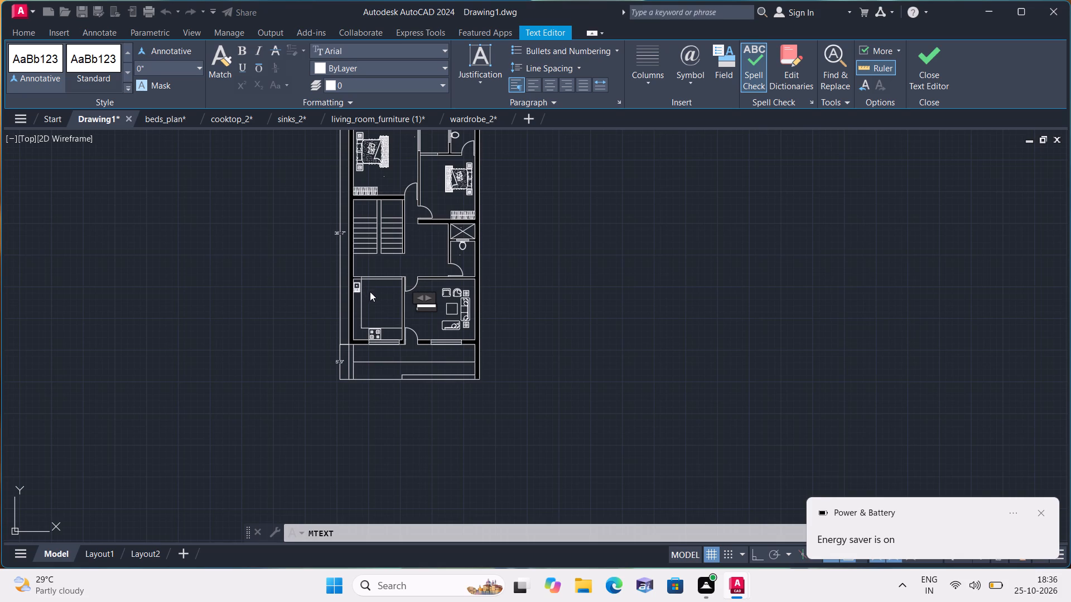
scroll(361, 349, down, 2)
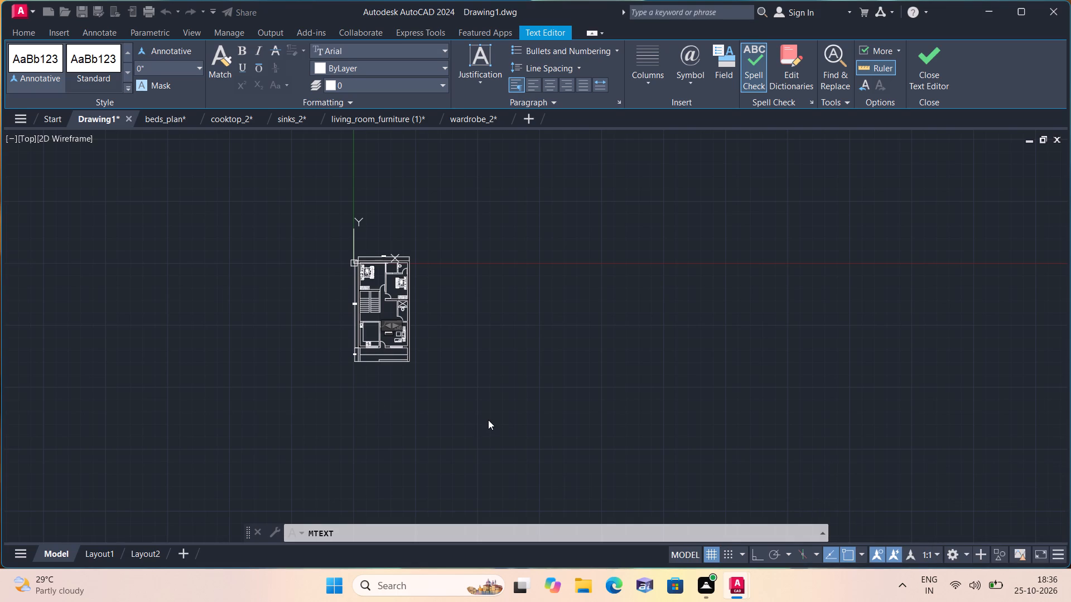
scroll(325, 295, up, 3)
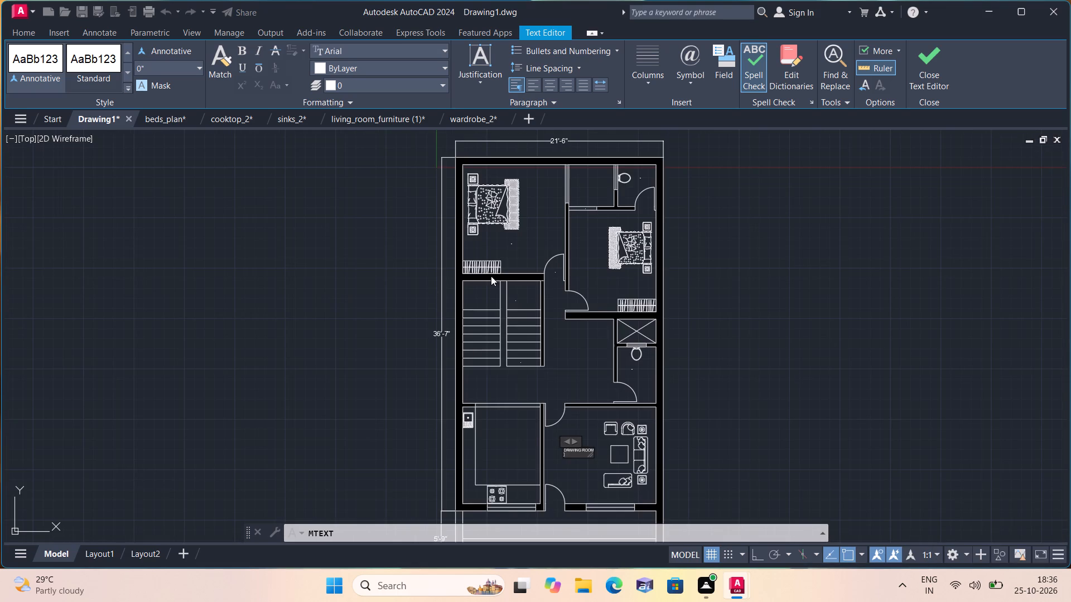
scroll(536, 430, up, 2)
scroll(642, 458, up, 1)
middle_drag(636, 455, 623, 446)
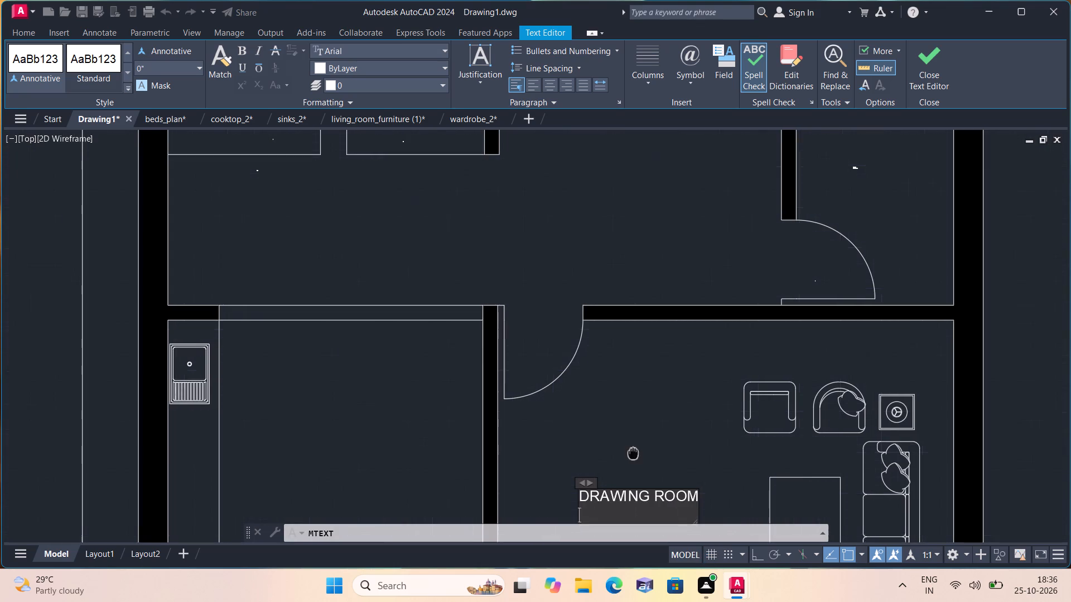
middle_drag(623, 446, 589, 375)
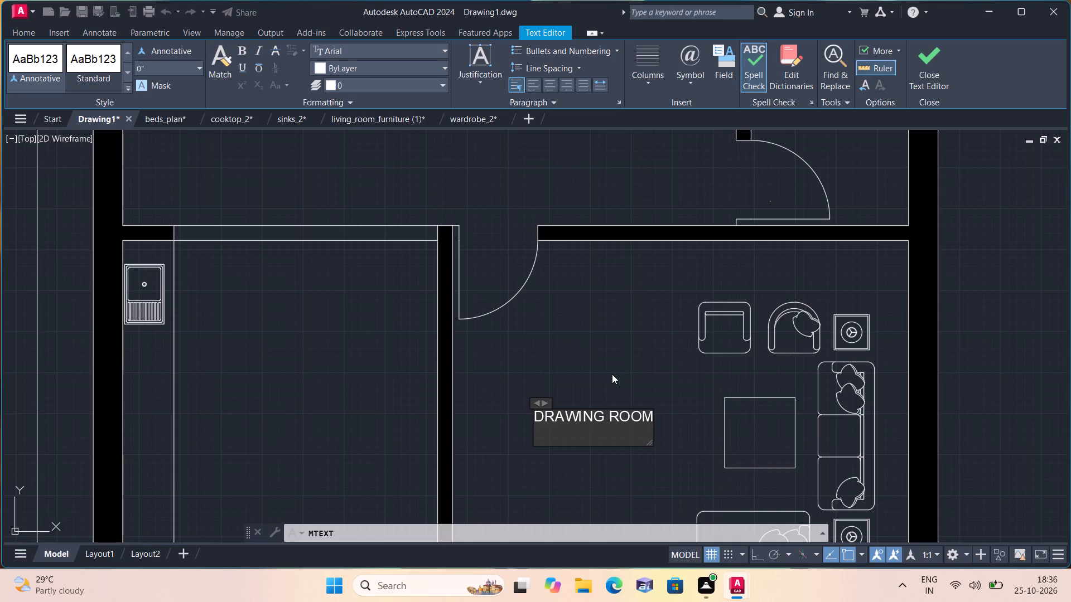
scroll(612, 374, up, 1)
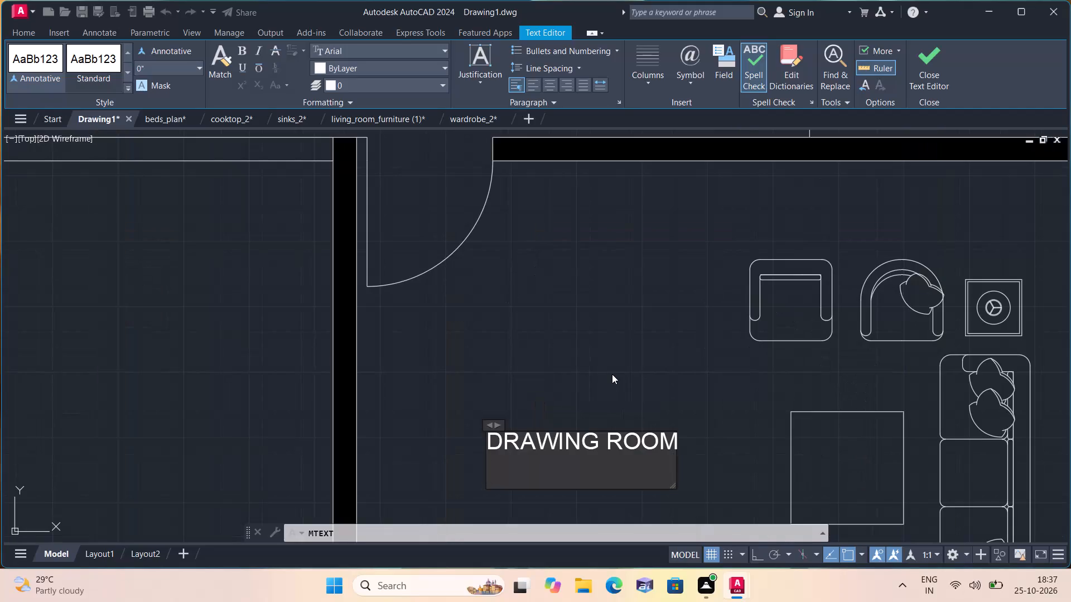
scroll(630, 352, down, 1)
middle_drag(623, 348, 618, 341)
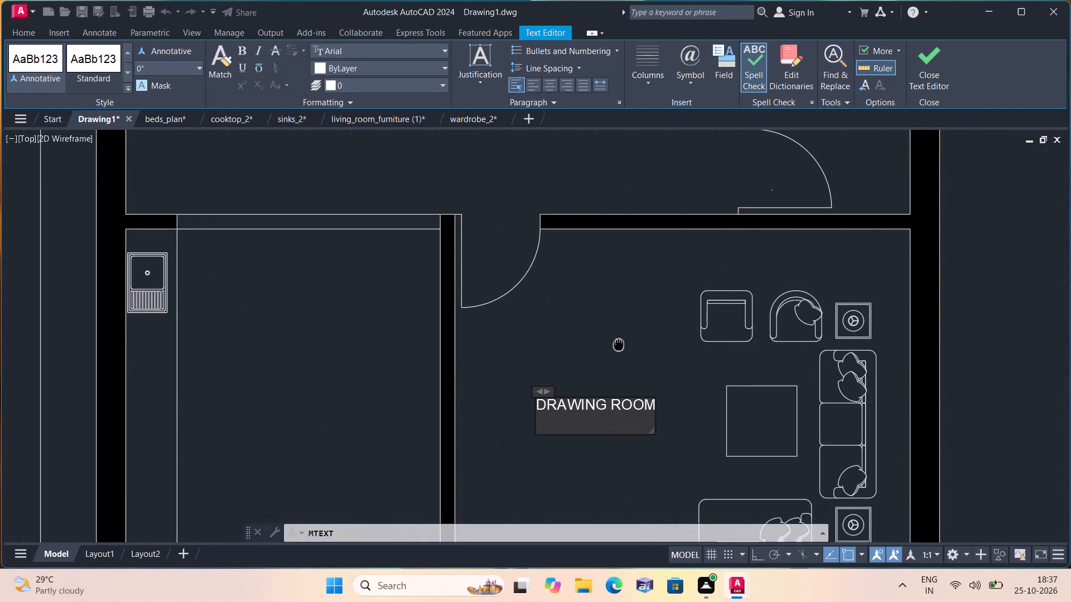
middle_drag(618, 341, 611, 303)
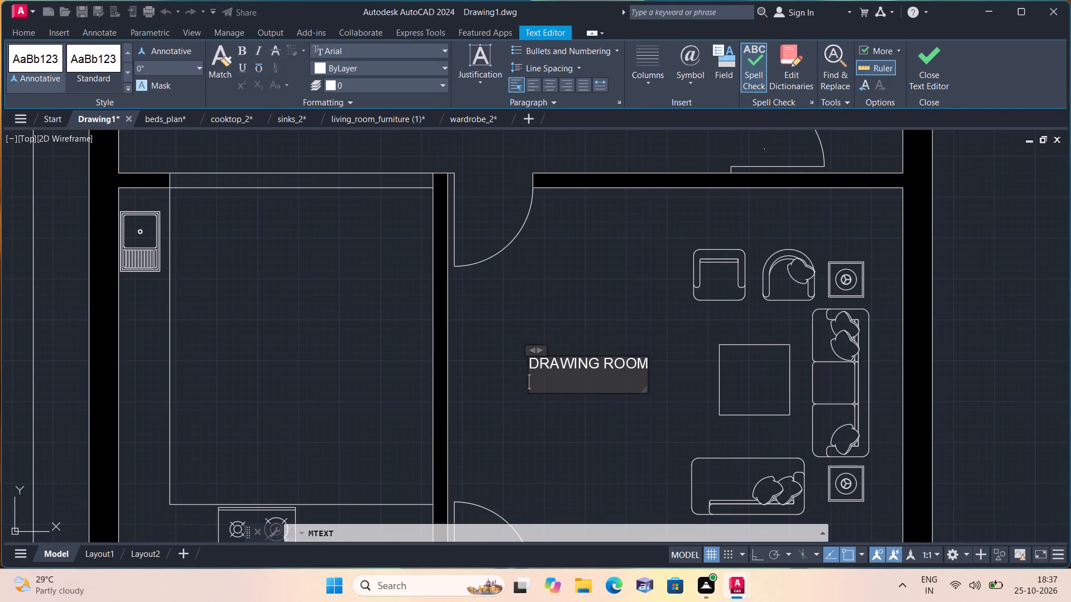
scroll(615, 363, up, 1)
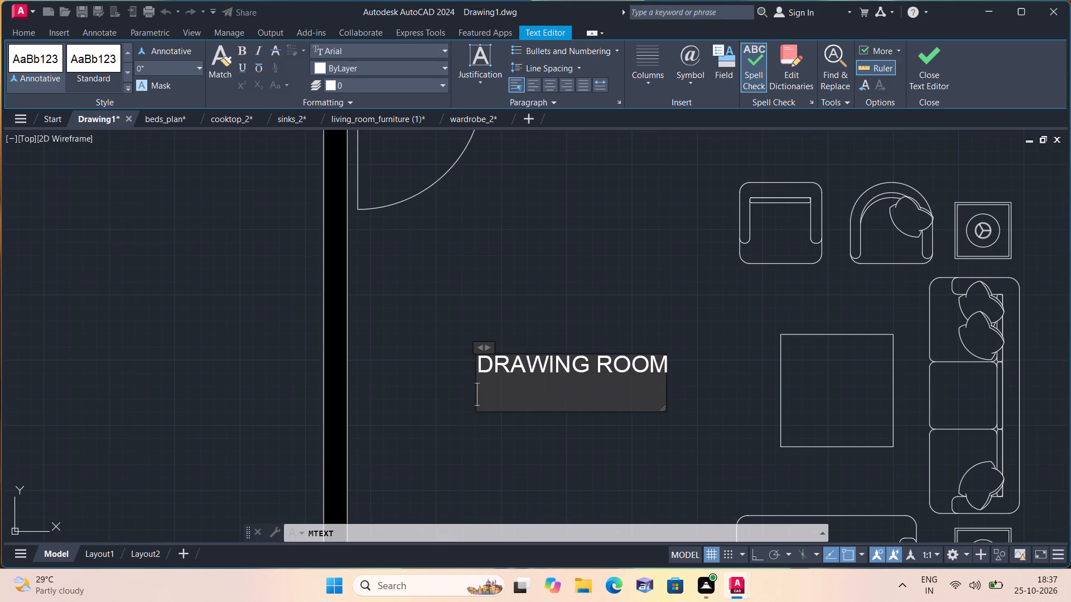
text(11')
text(-7")
key(x)
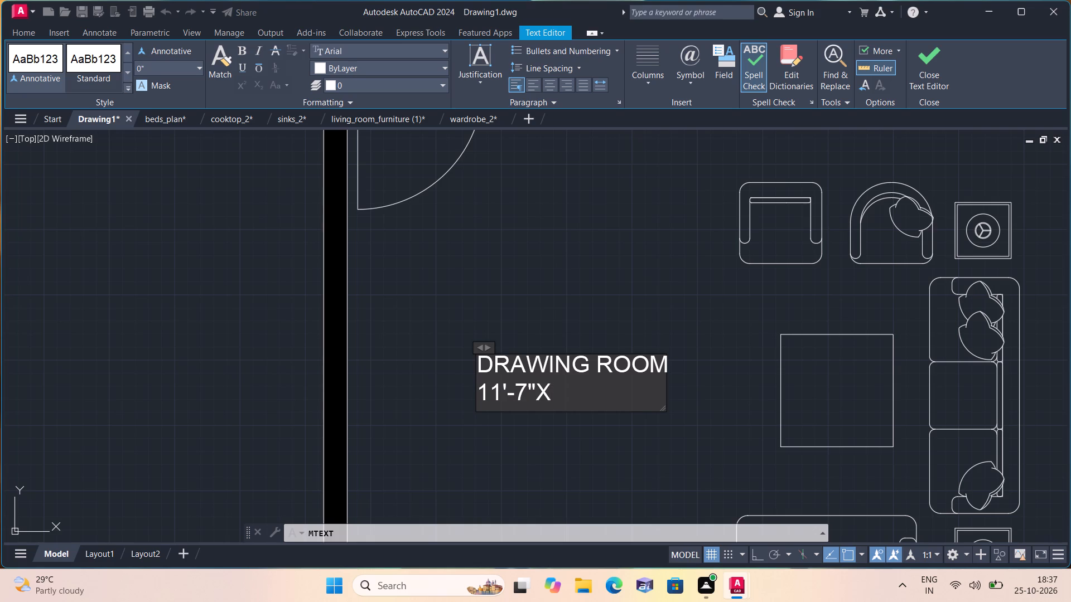
text(10'-0")
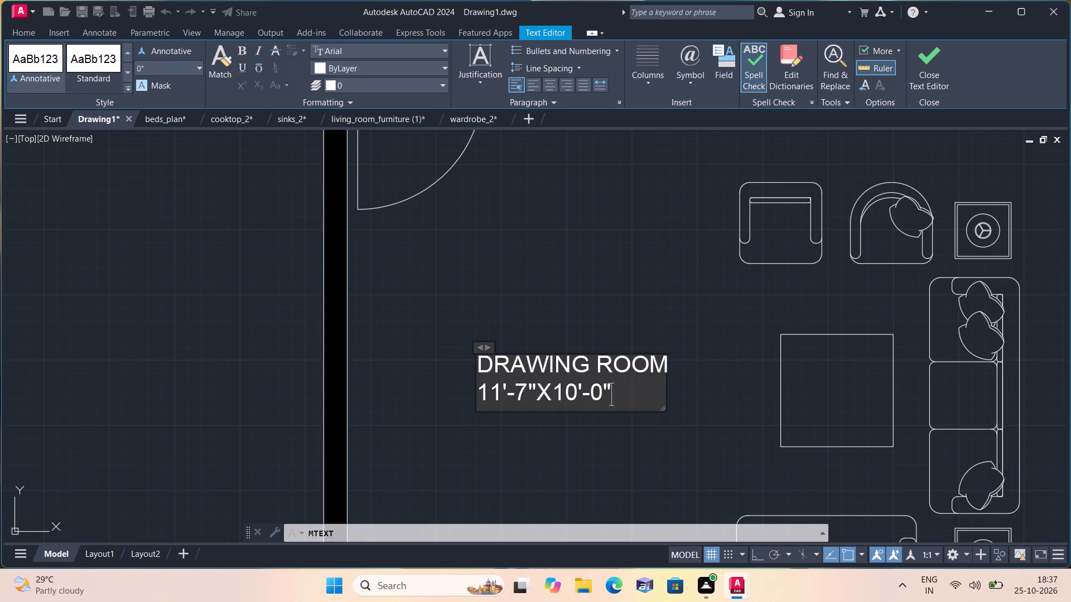
click(553, 287)
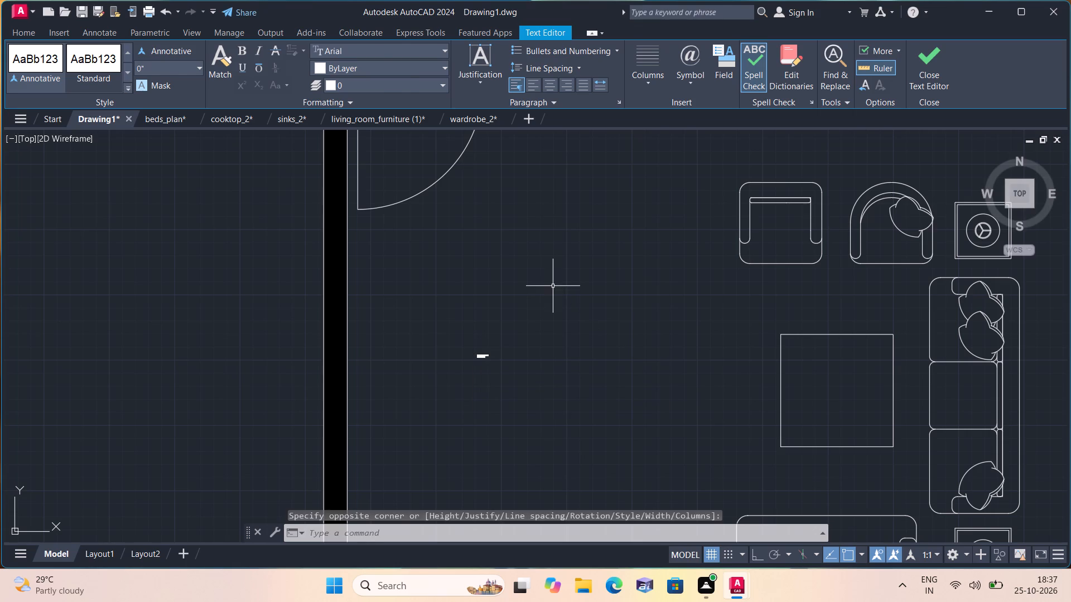
Add a two-line text label in the room with the sink and cooktop, reading KITCHEN and 8'-0"X10'-0".
scroll(564, 317, down, 1)
middle_drag(498, 372, 631, 307)
middle_drag(410, 271, 523, 358)
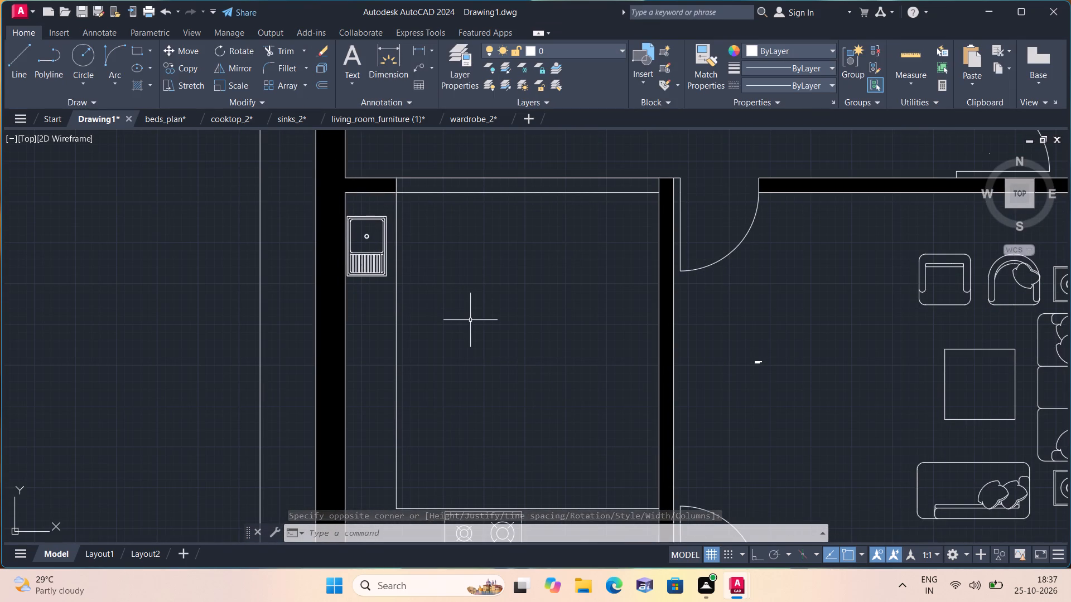
key(space)
triple_click(479, 313)
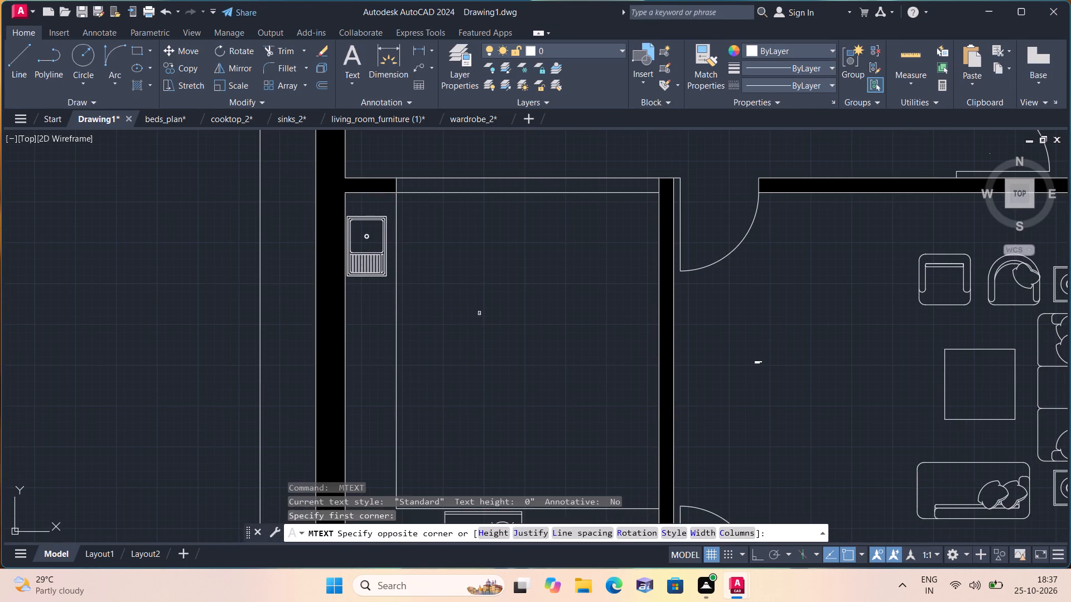
click(479, 313)
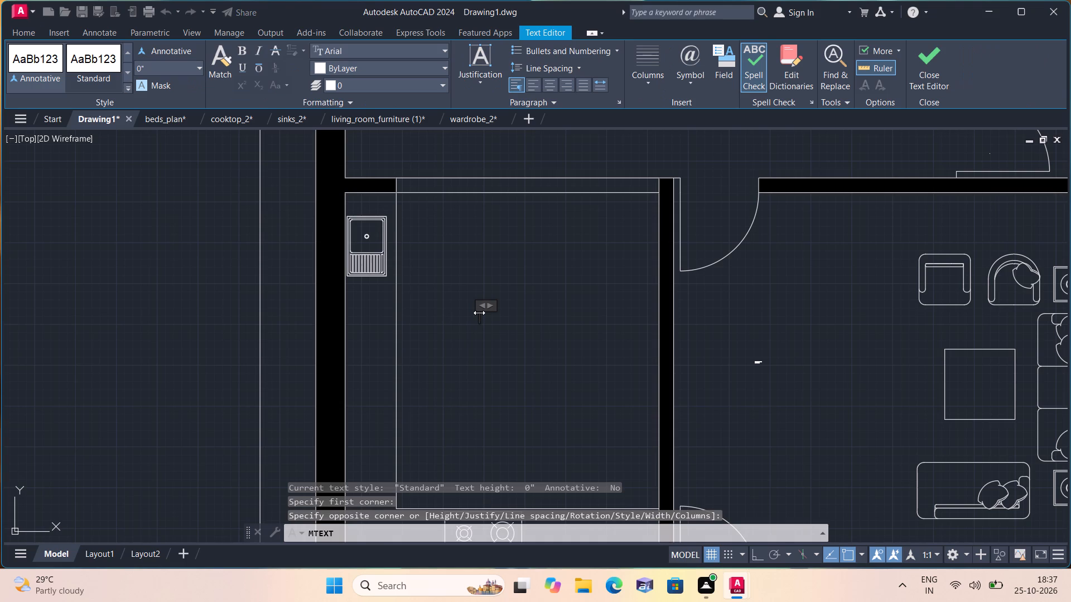
text(KITCHE)
key(n)
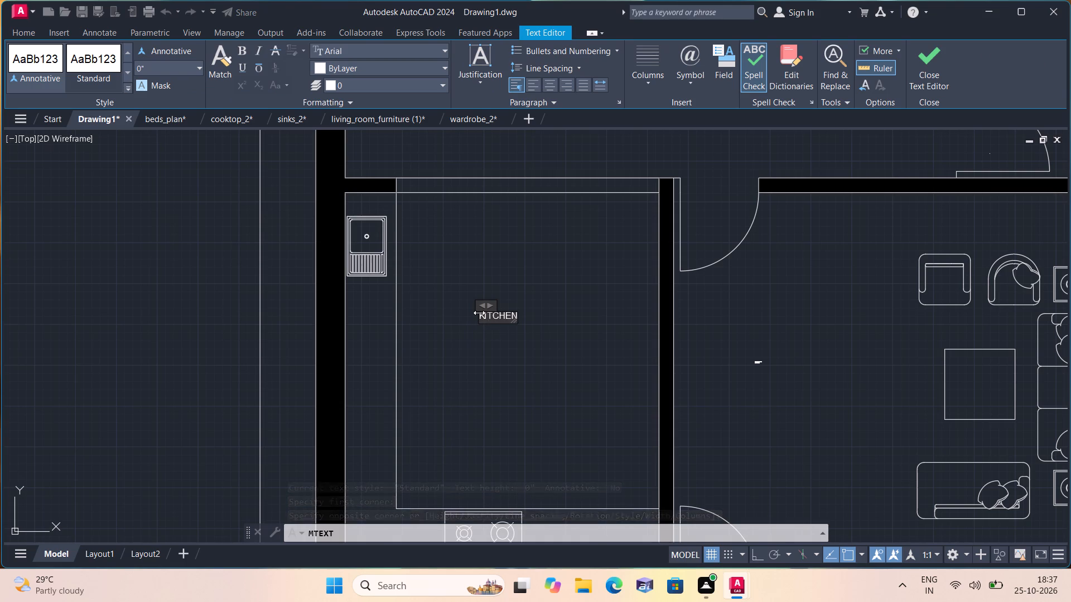
key(Return)
text(8'-0")
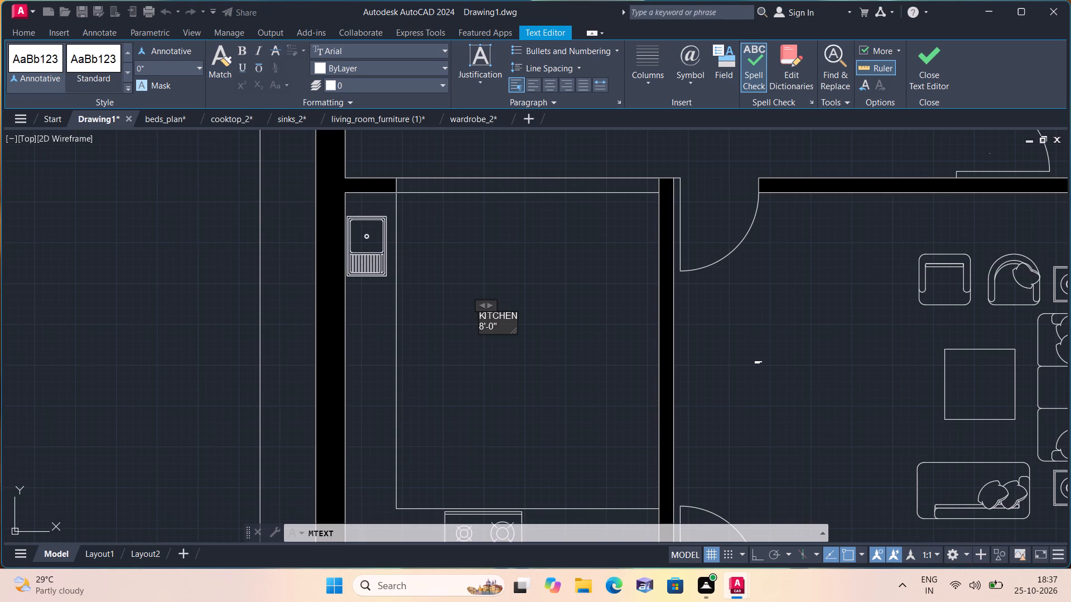
text(X10')
key(minus)
text(0")
click(507, 370)
Add a text label W just below the kitchen window behind the cooktop.
scroll(507, 370, down, 2)
middle_drag(506, 371, 447, 270)
scroll(454, 288, down, 1)
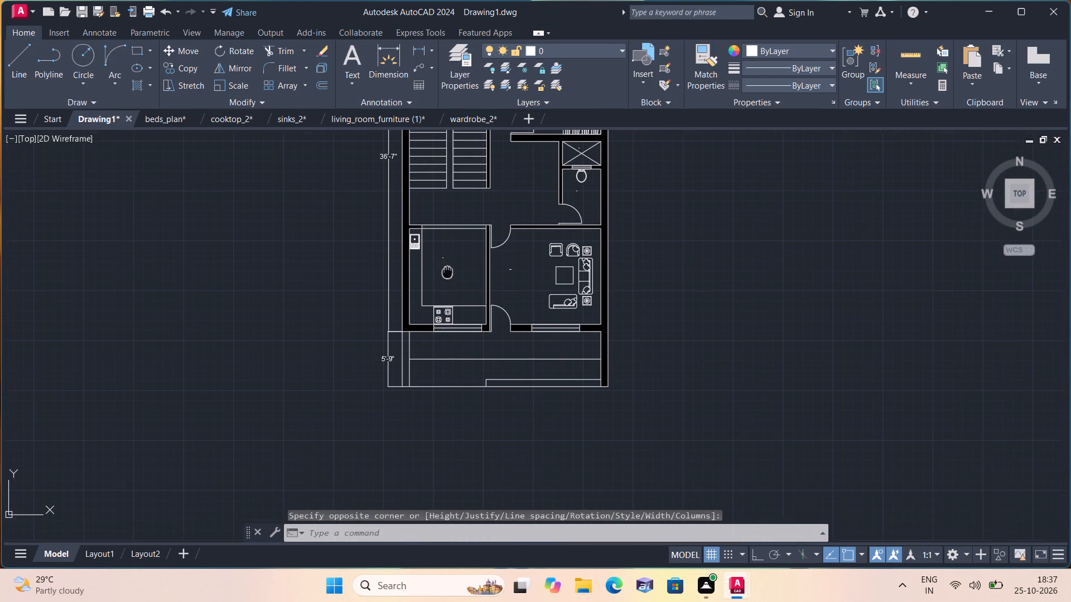
middle_drag(447, 270, 446, 270)
scroll(419, 324, up, 2)
scroll(495, 385, up, 2)
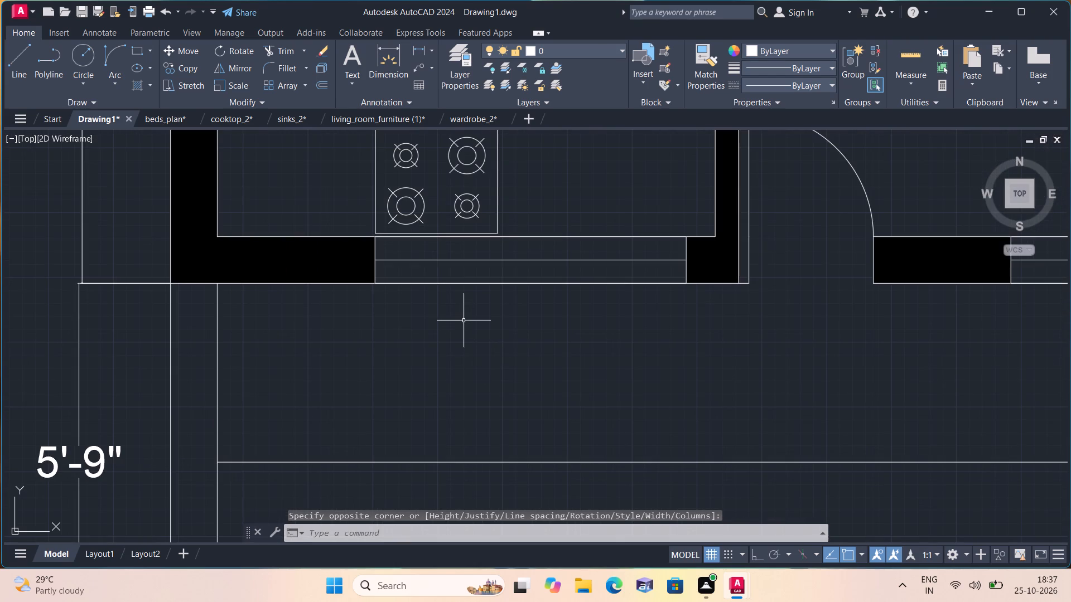
key(space)
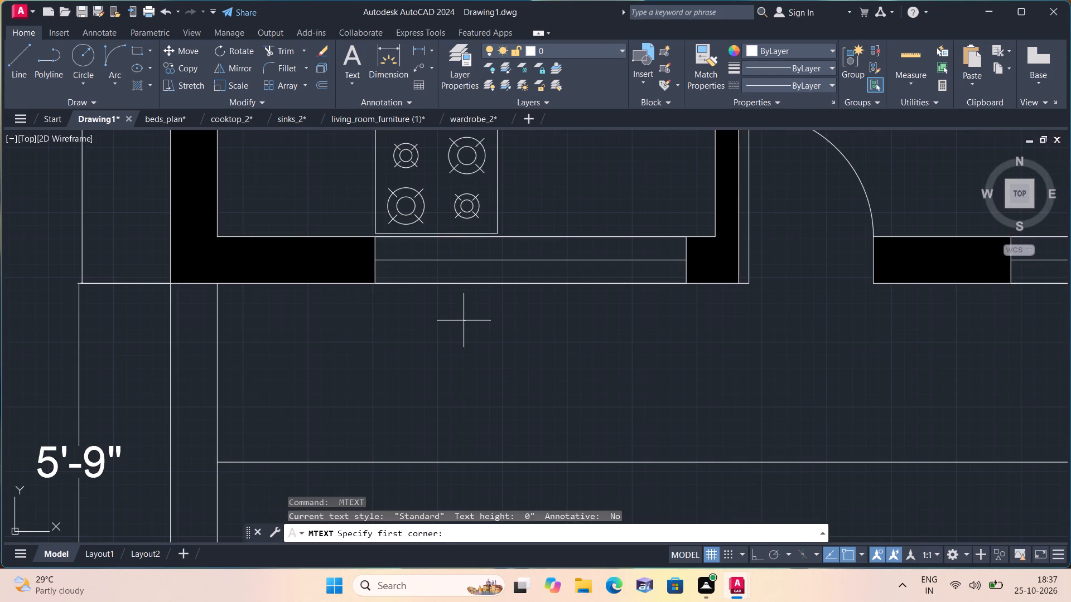
triple_click(489, 302)
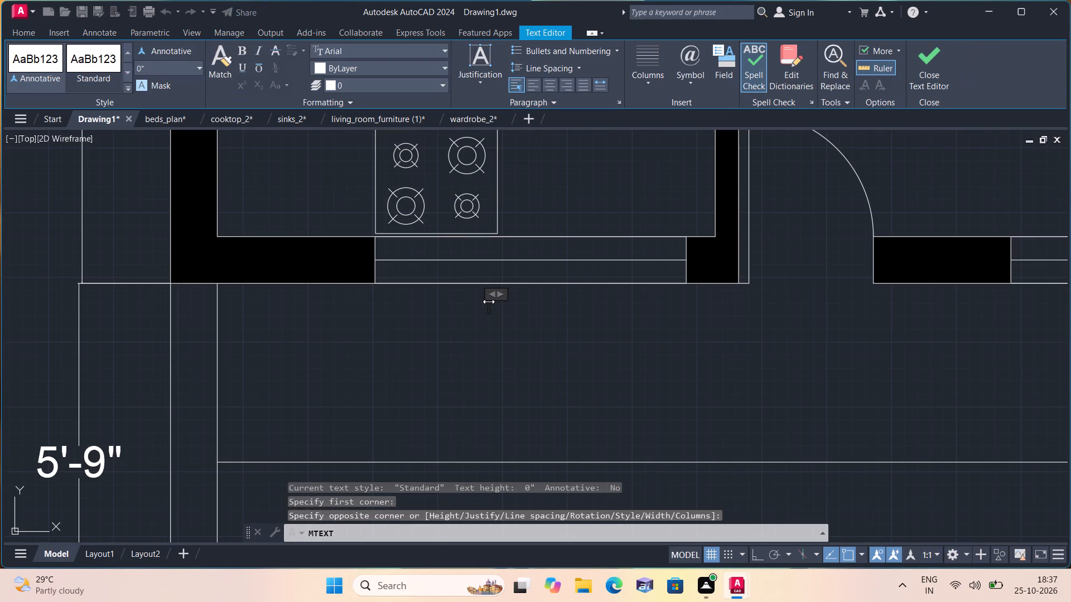
key(w)
click(615, 323)
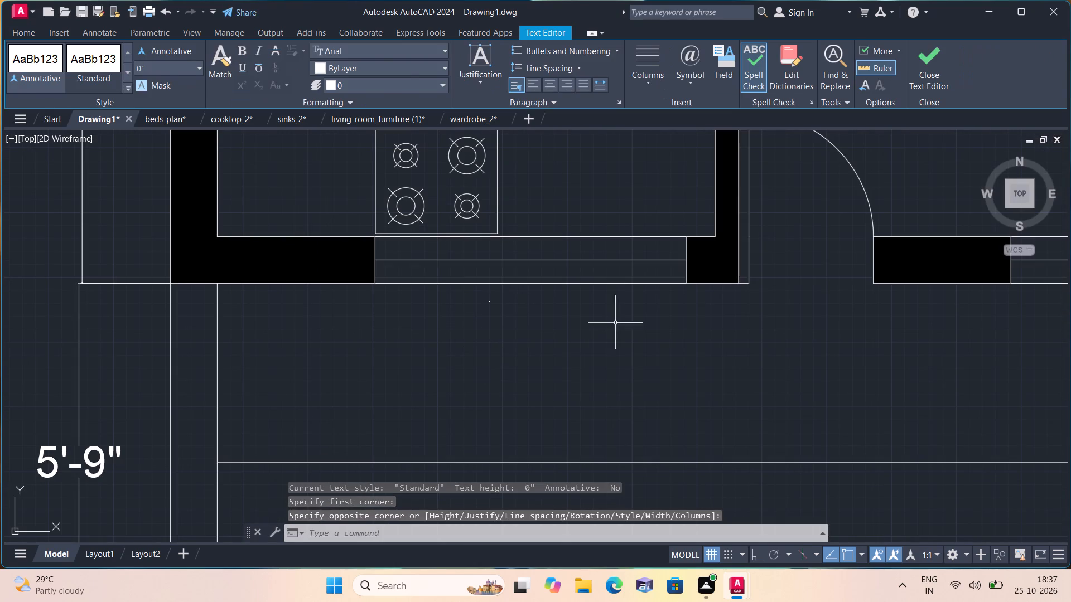
Add a text label D at the front entrance door opening between the kitchen and the drawing room windows.
key(space)
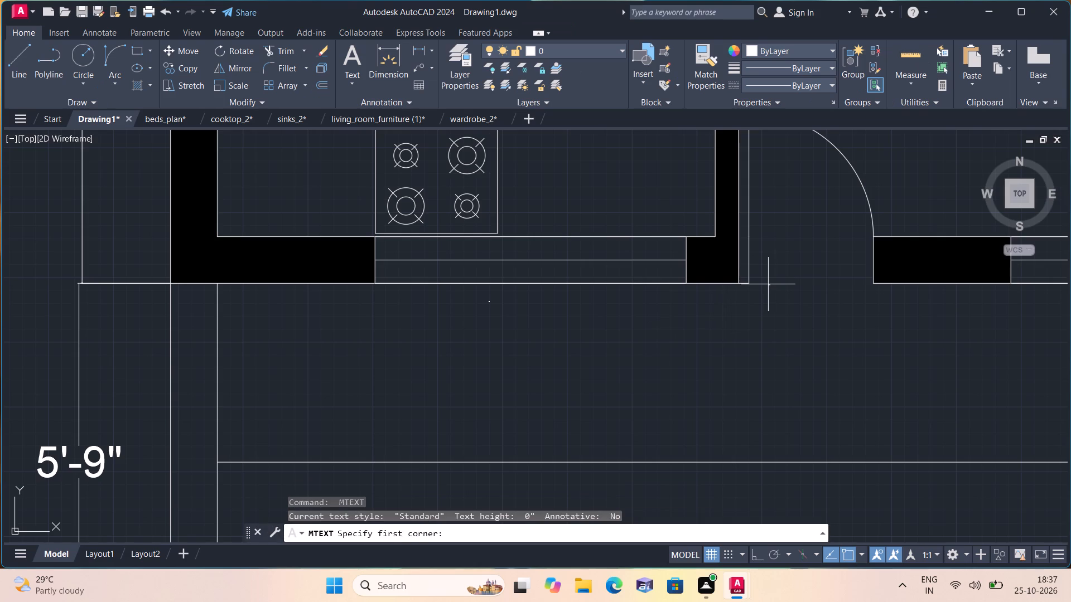
triple_click(778, 283)
click(778, 283)
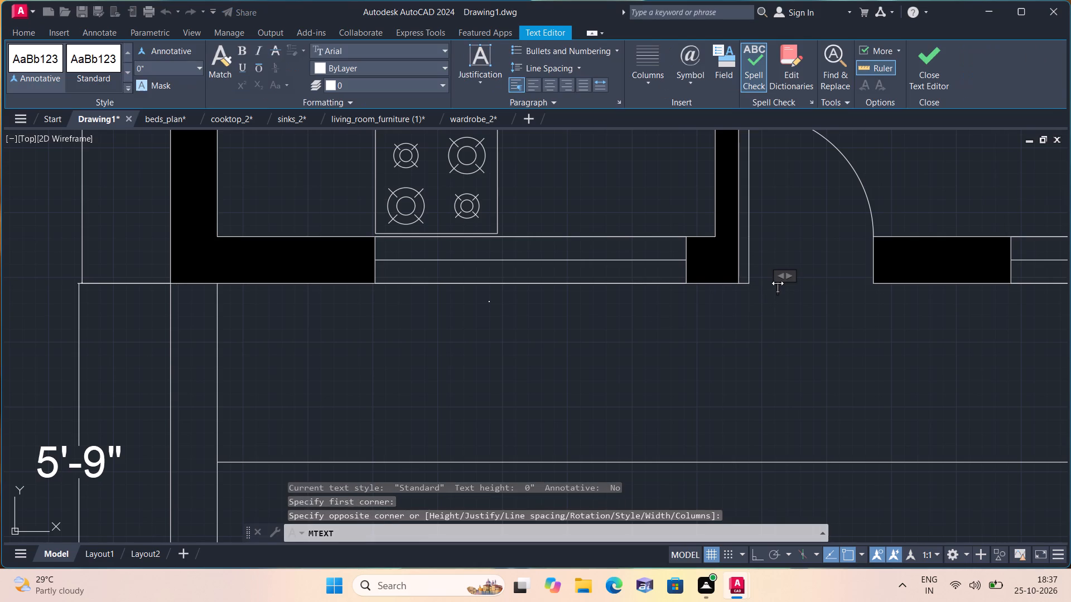
key(d)
click(681, 360)
Add a text label W just below the drawing room's front window.
scroll(681, 360, down, 2)
scroll(854, 352, up, 1)
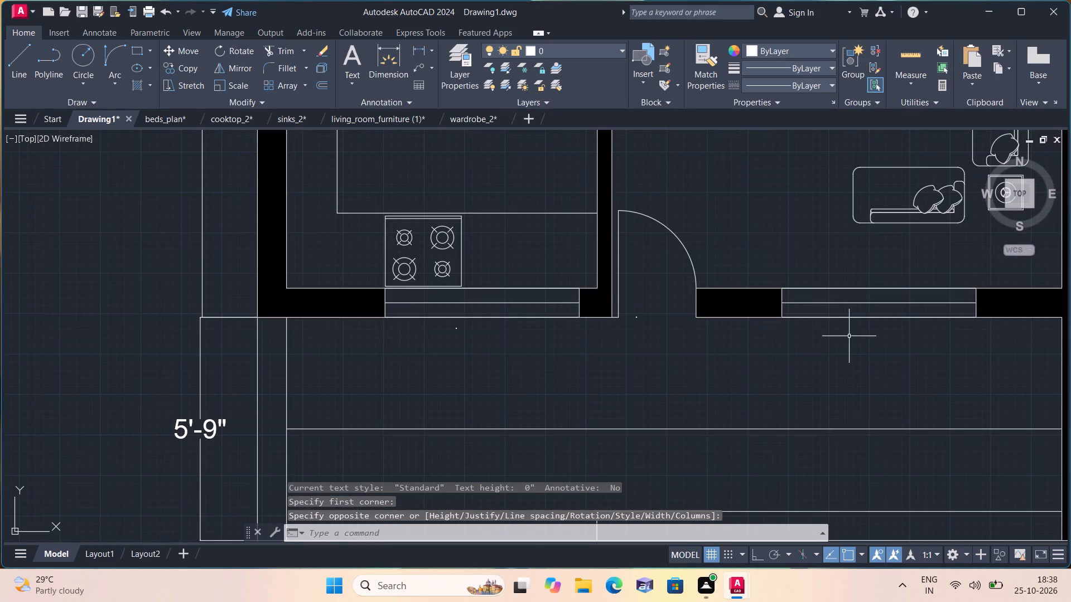
key(space)
triple_click(849, 335)
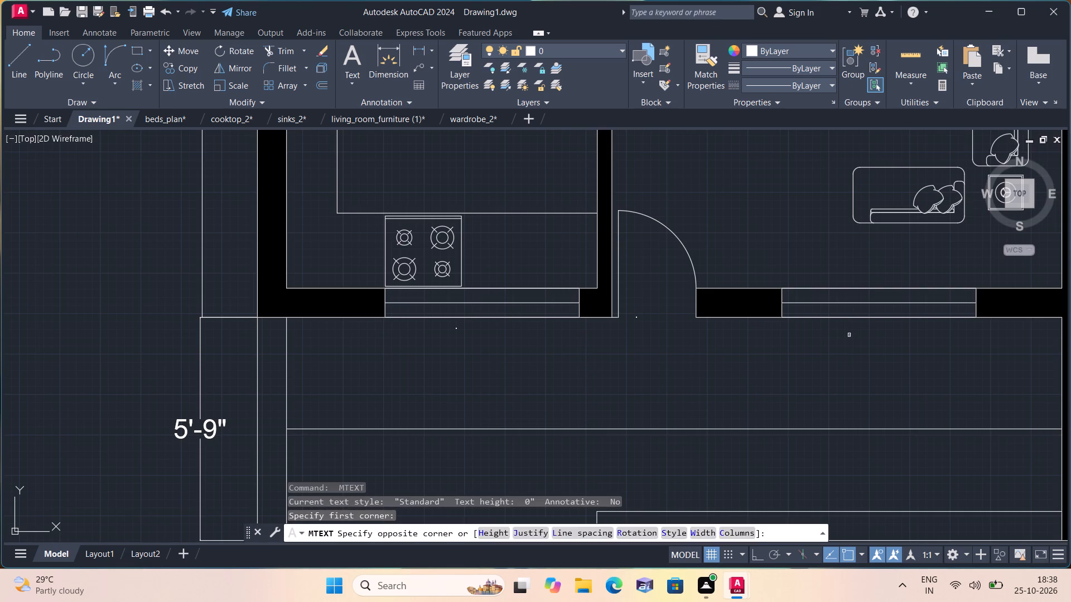
key(w)
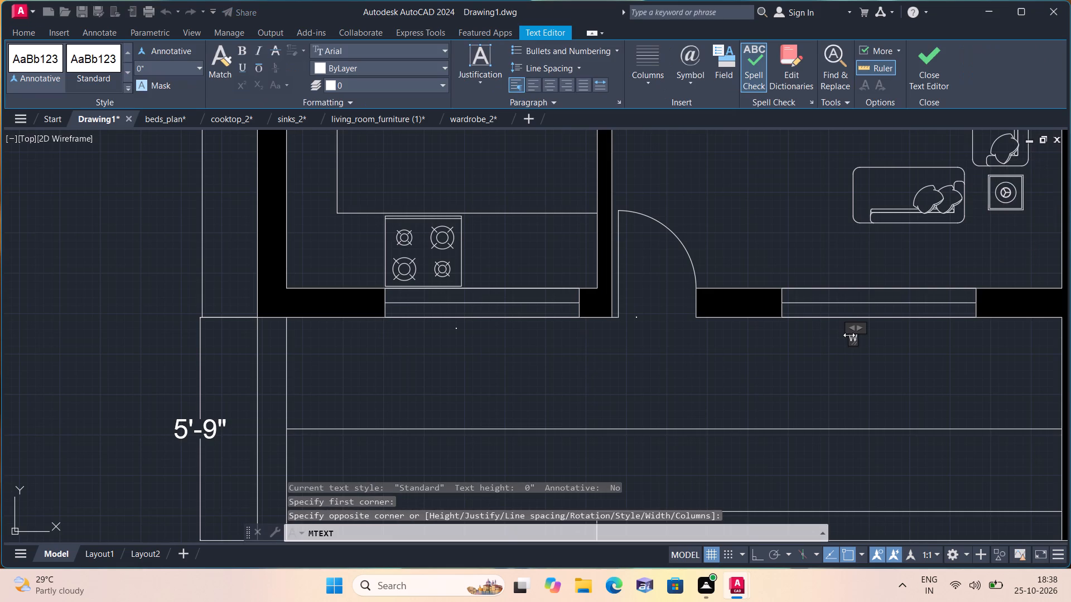
click(784, 193)
Add a text label D inside the swing of the door between the drawing room and the passage.
middle_drag(759, 226, 751, 310)
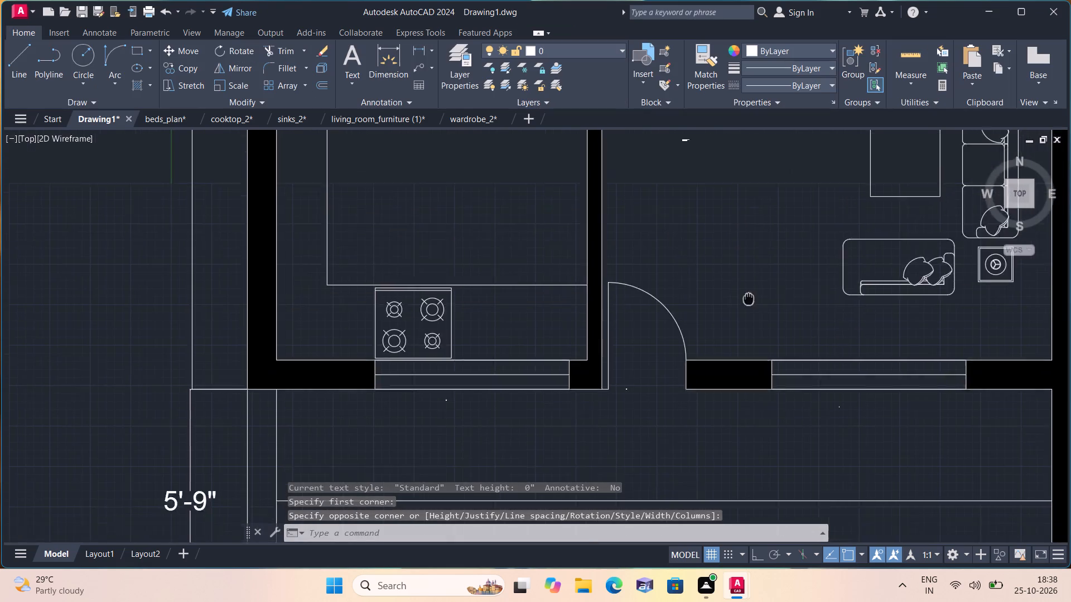
middle_drag(751, 310, 740, 445)
scroll(740, 445, down, 1)
scroll(686, 280, up, 2)
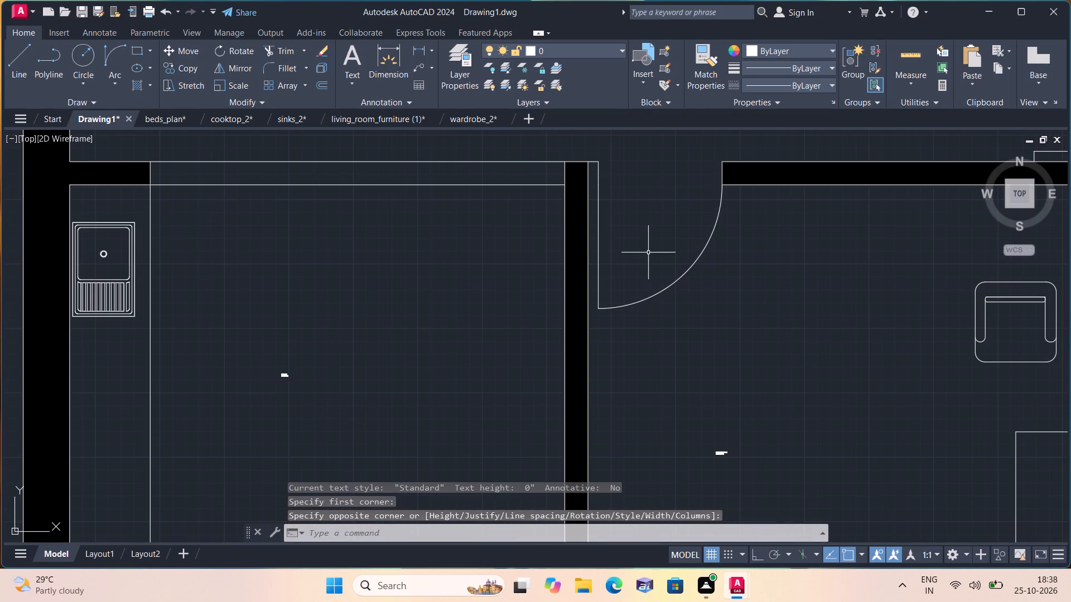
key(space)
triple_click(648, 253)
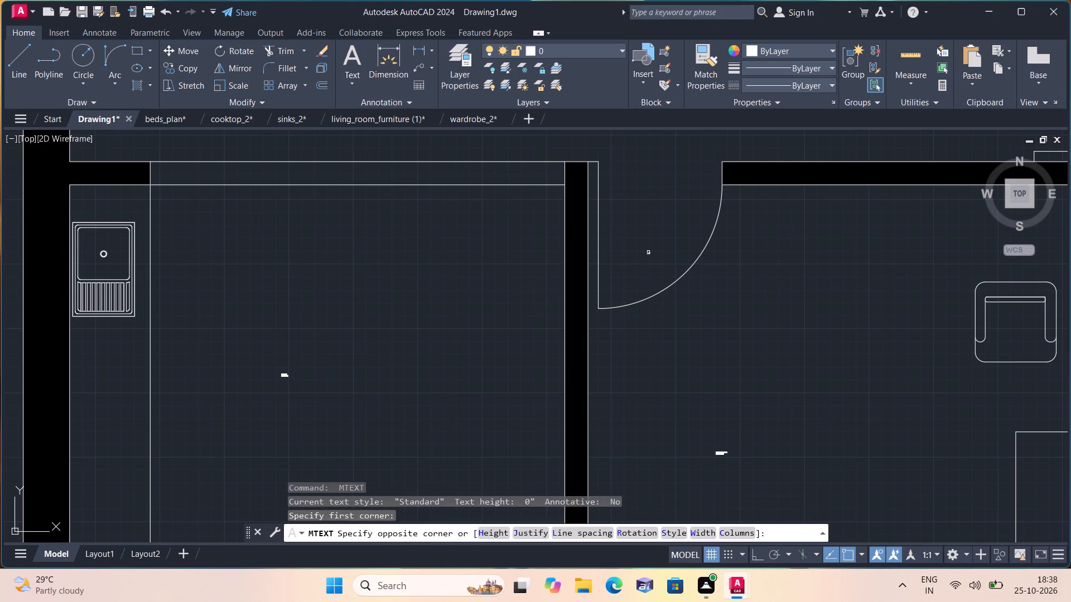
key(d)
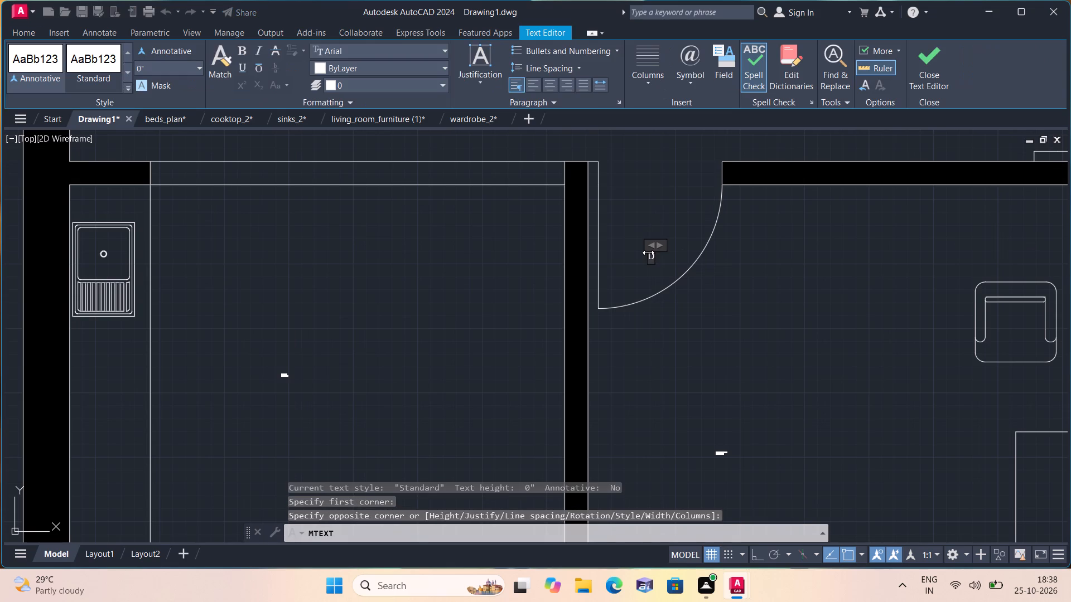
click(639, 191)
Add a vertical linear dimension for the plan's full overall length, outside the outer wall on the toilet and drawing room side.
scroll(640, 192, down, 4)
middle_drag(638, 200, 596, 275)
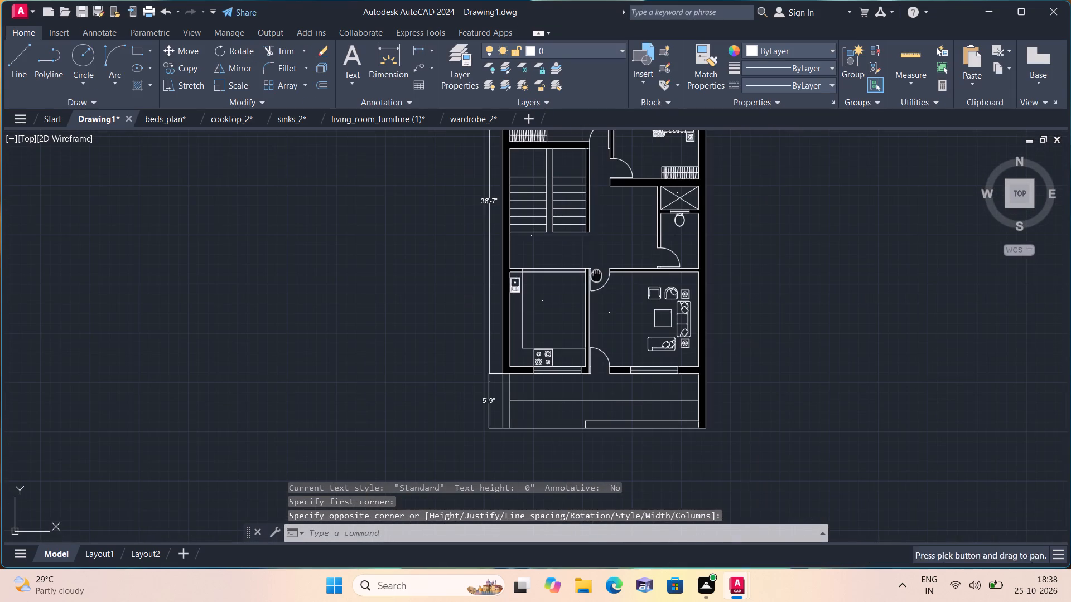
click(432, 48)
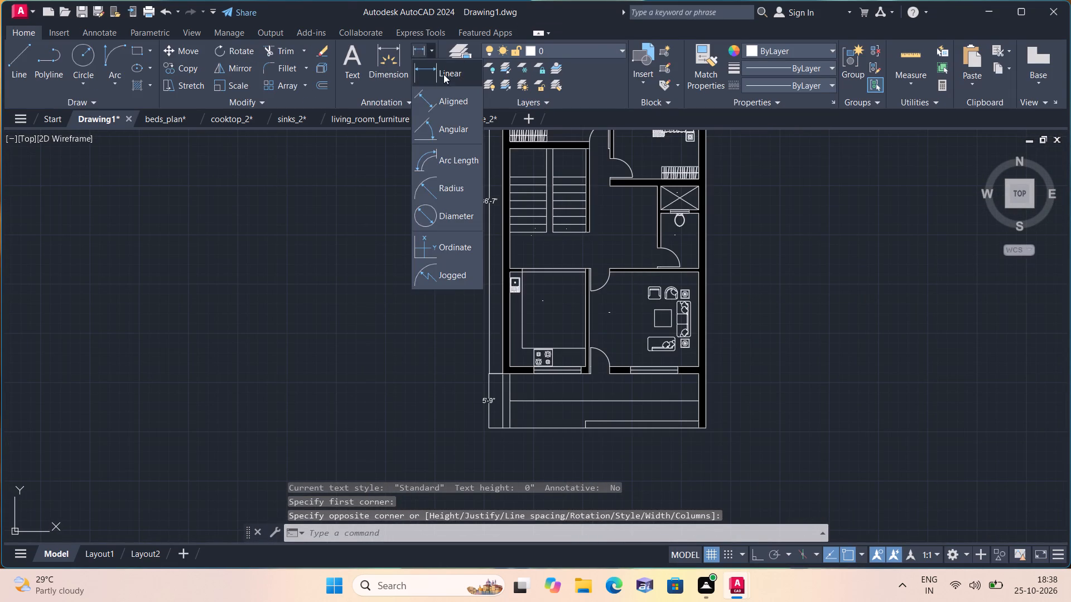
click(443, 74)
middle_drag(600, 203, 588, 337)
scroll(680, 169, up, 1)
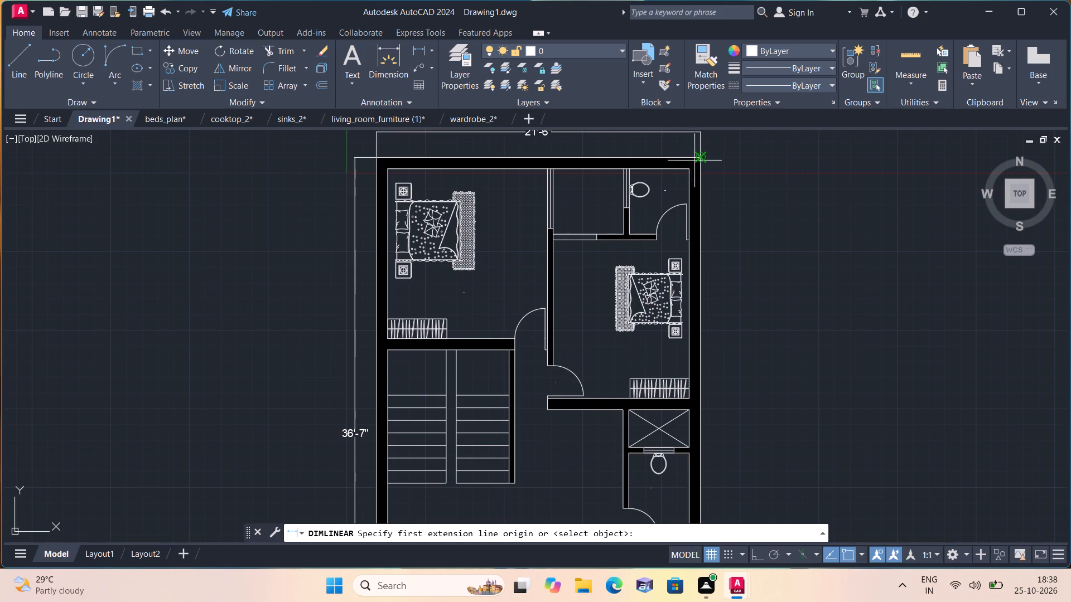
click(697, 159)
middle_drag(744, 308, 672, 185)
scroll(688, 224, down, 1)
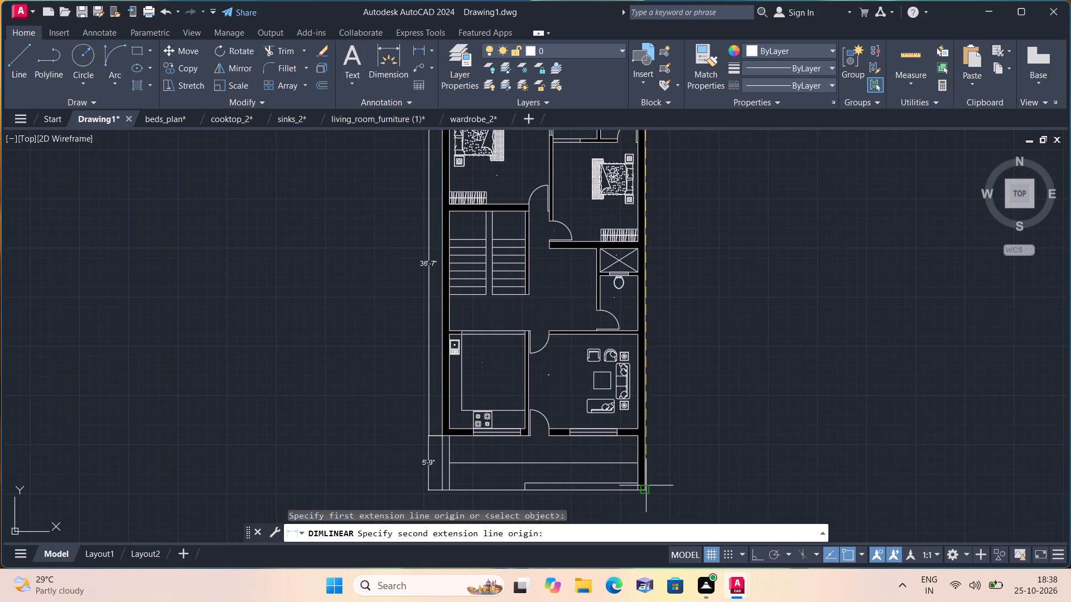
click(648, 489)
click(674, 482)
Set the text height of the new overall length dimension to 6".
click(683, 480)
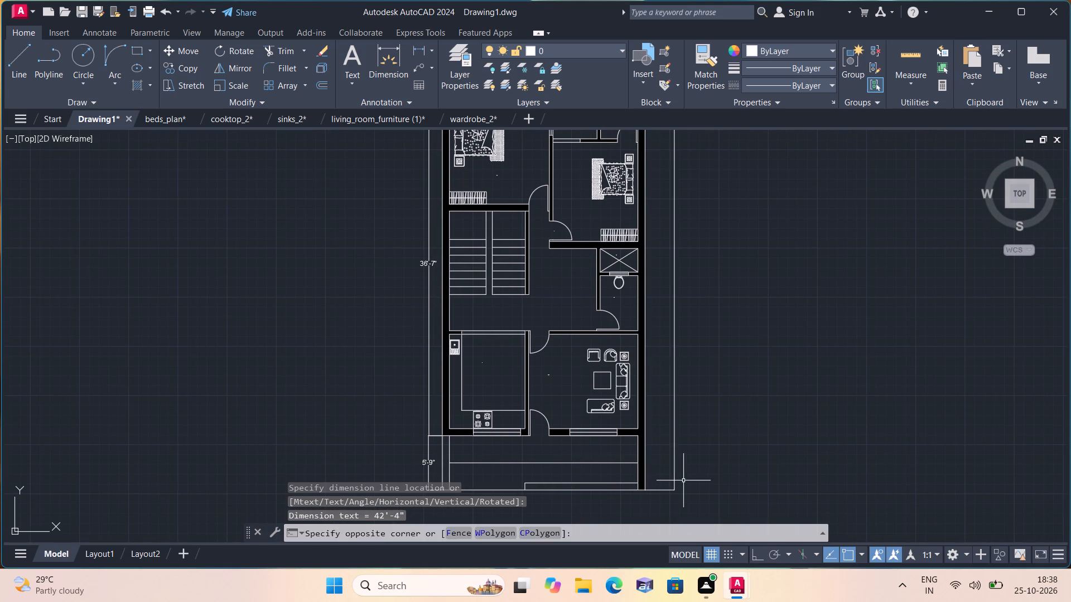
click(663, 450)
right_click(770, 429)
click(814, 407)
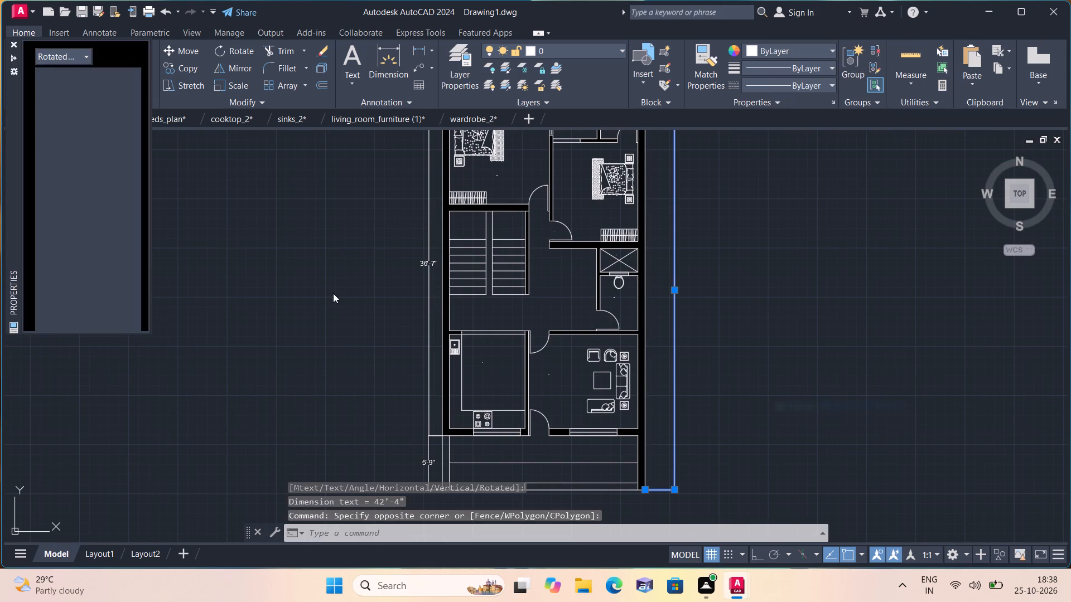
scroll(81, 279, down, 3)
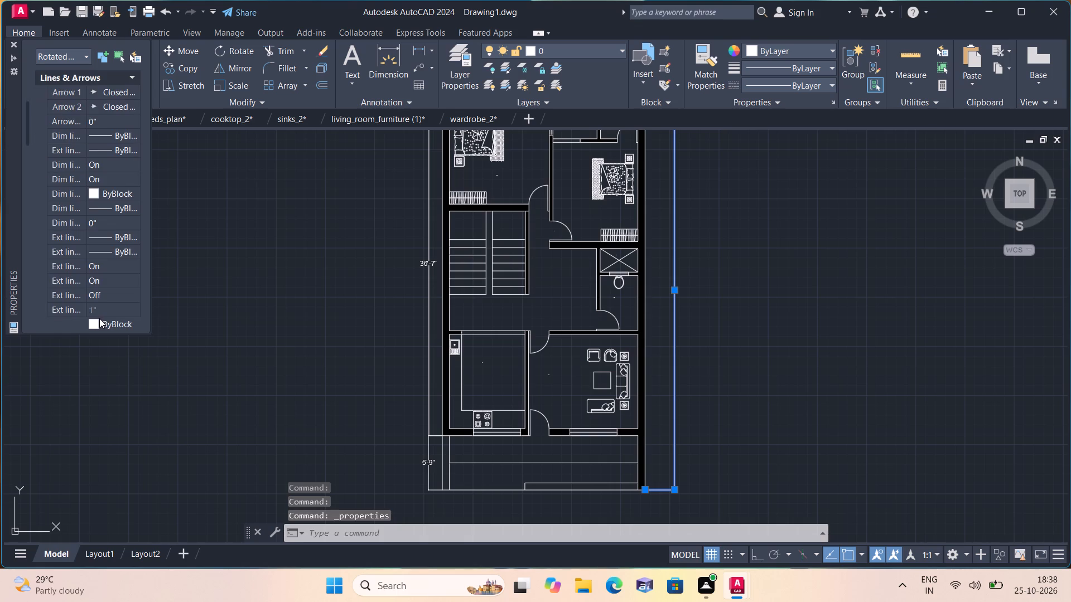
scroll(81, 274, down, 2)
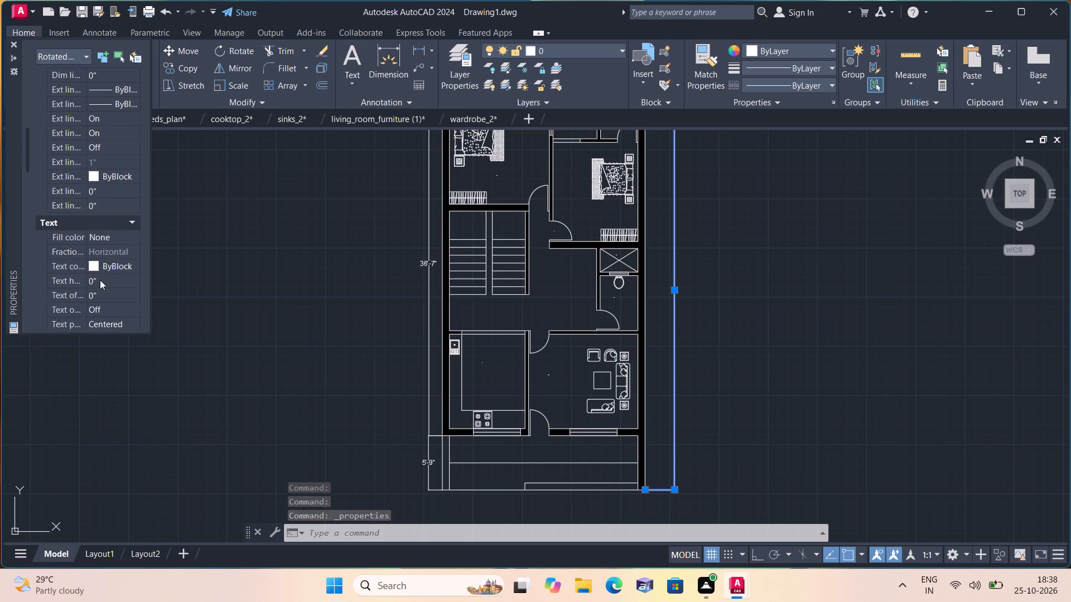
click(100, 280)
key(BackSpace)
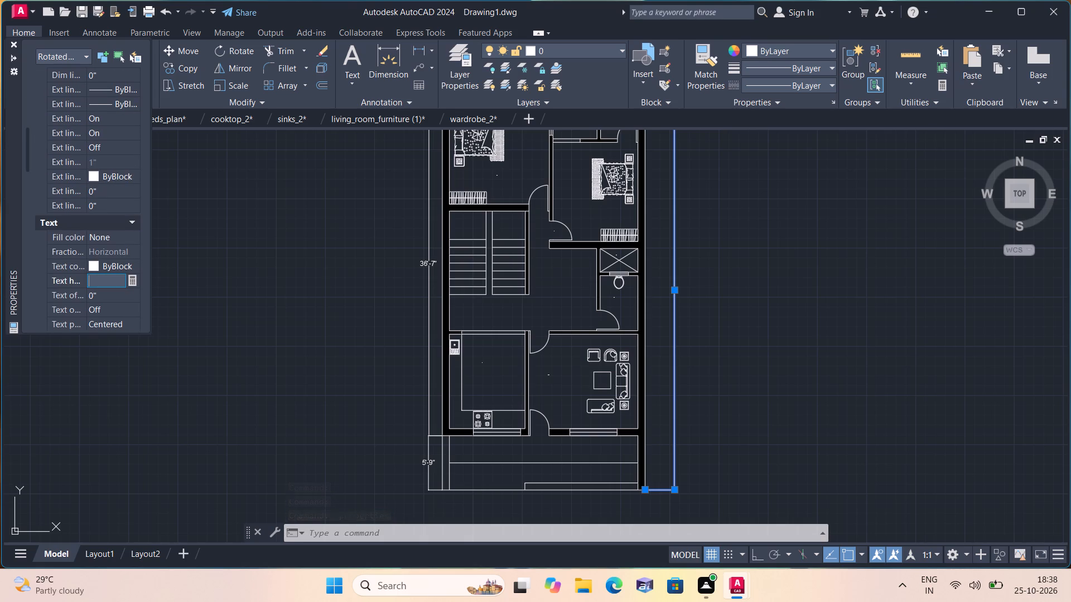
key(6)
key(shift+quotedbl)
click(229, 230)
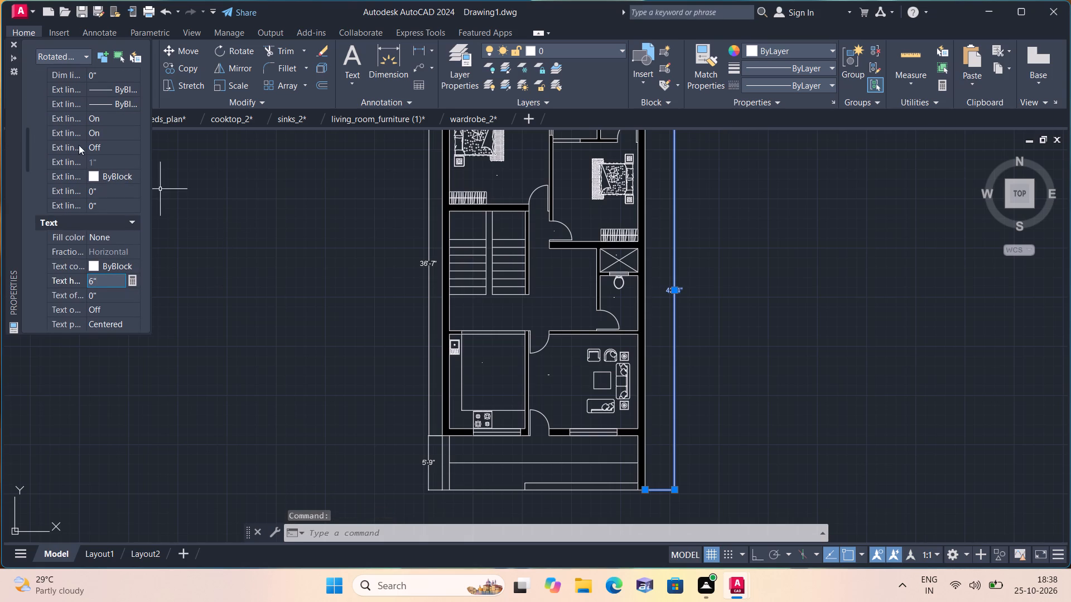
click(12, 42)
key(Escape)
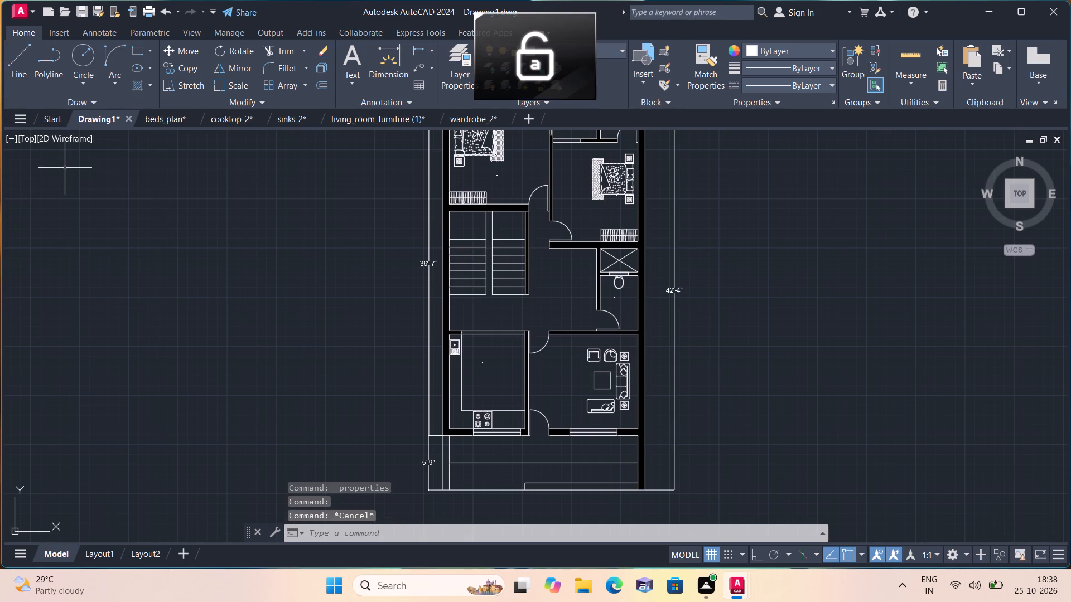
Select all text labels similar to the KITCHEN label and set their text height to 6".
scroll(65, 161, down, 2)
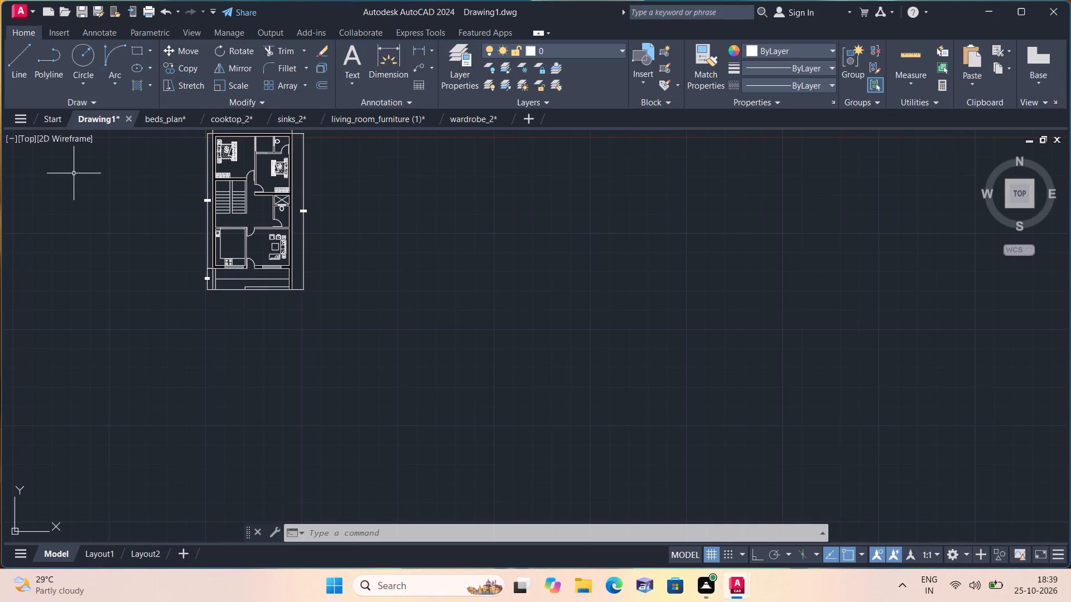
scroll(74, 173, up, 1)
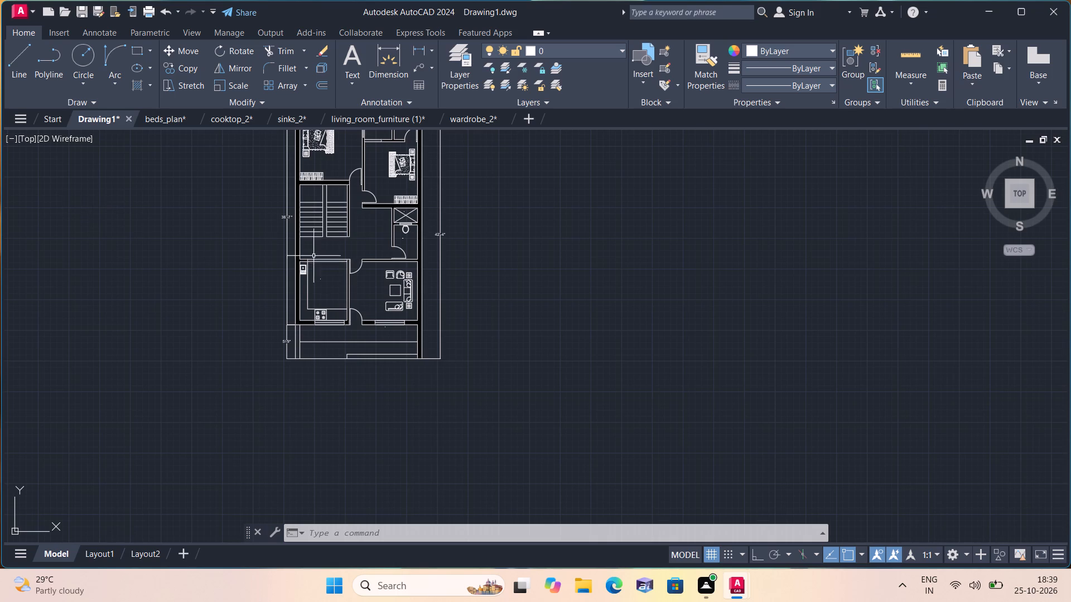
scroll(305, 242, up, 2)
scroll(340, 327, up, 1)
click(359, 351)
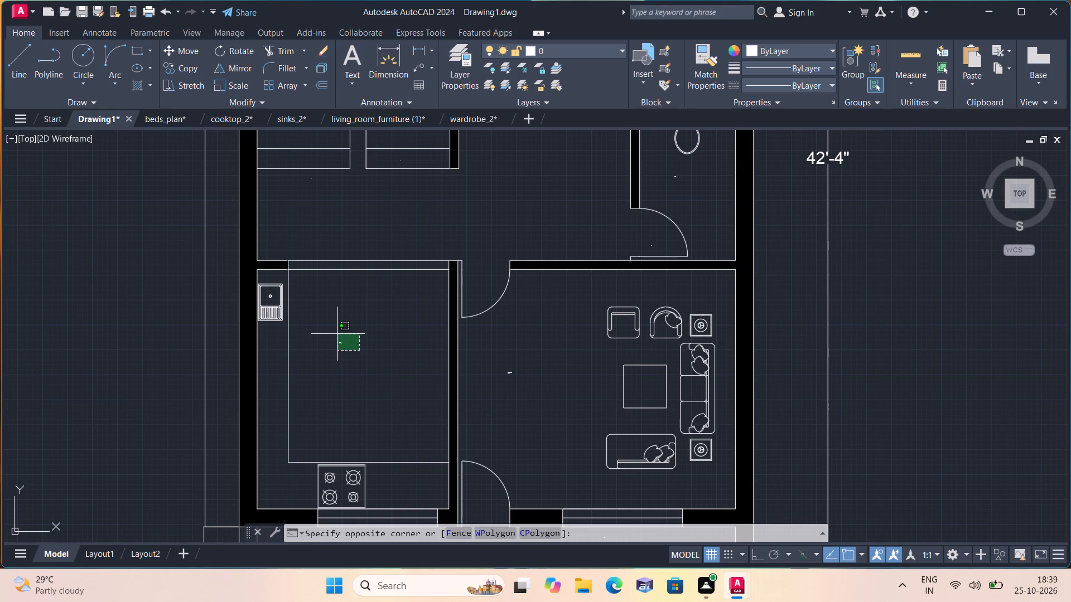
scroll(337, 334, up, 1)
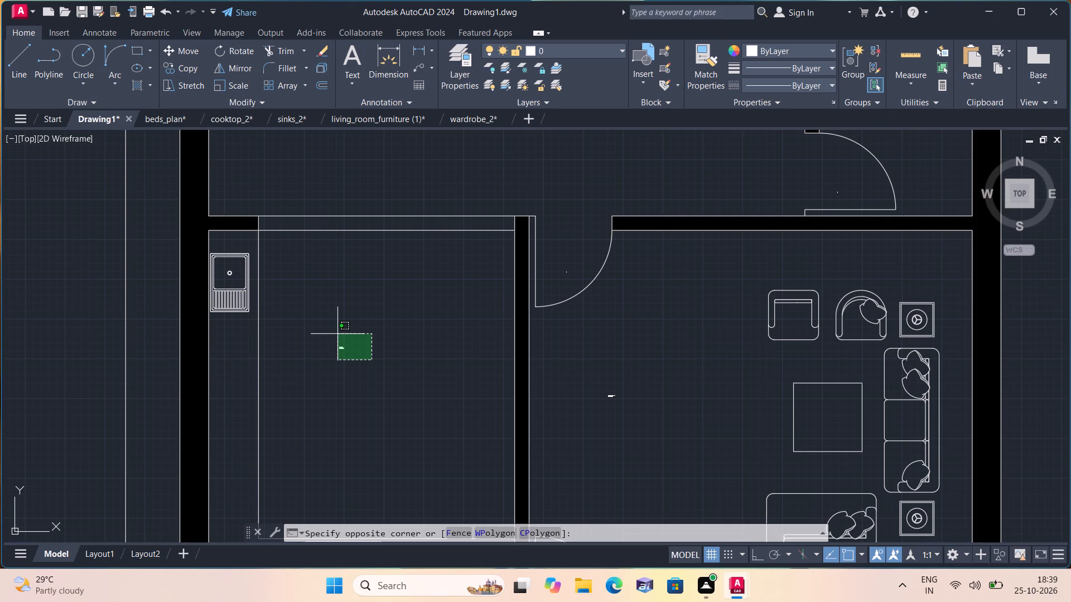
scroll(336, 338, up, 1)
click(335, 336)
right_click(335, 336)
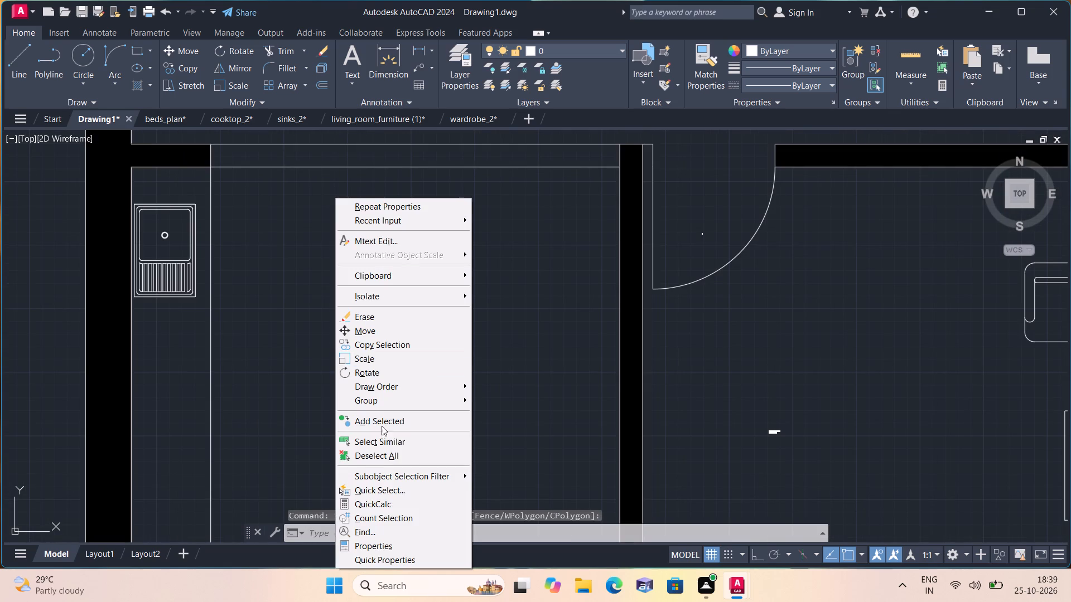
click(391, 443)
right_click(385, 411)
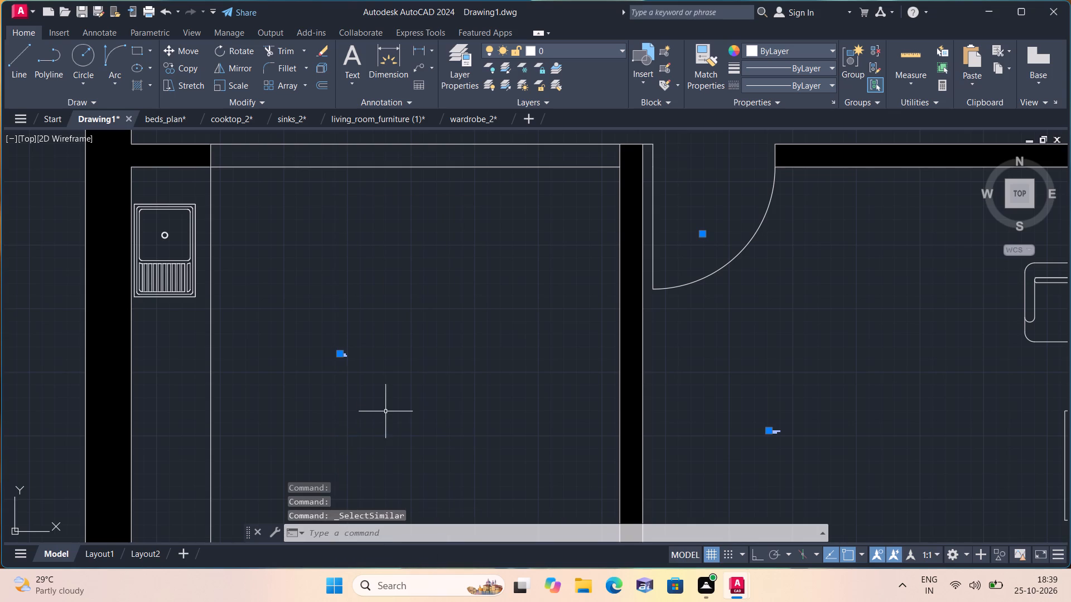
click(415, 386)
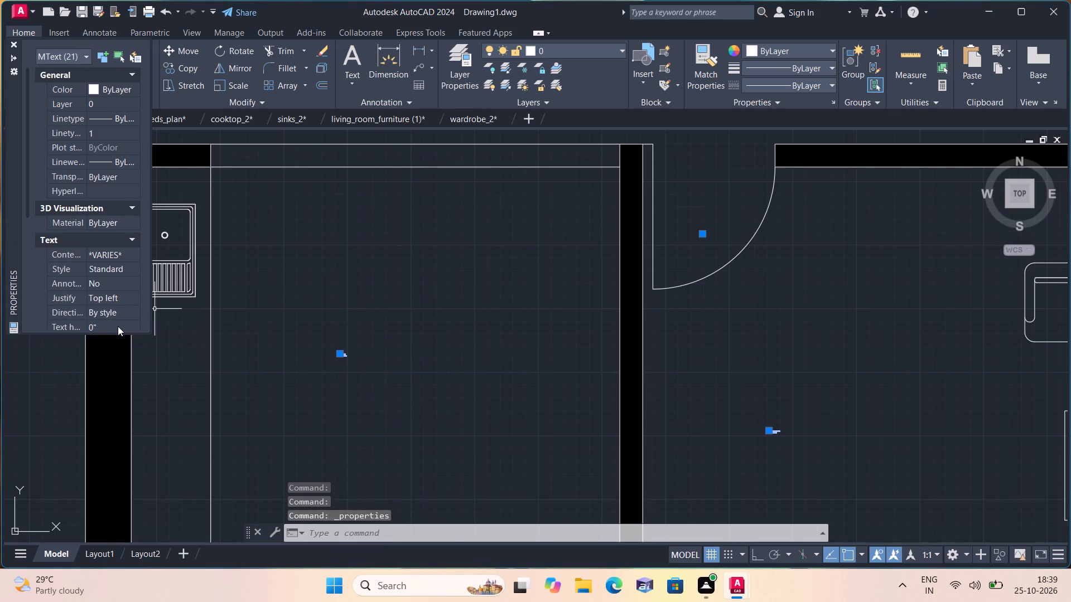
click(110, 327)
key(BackSpace)
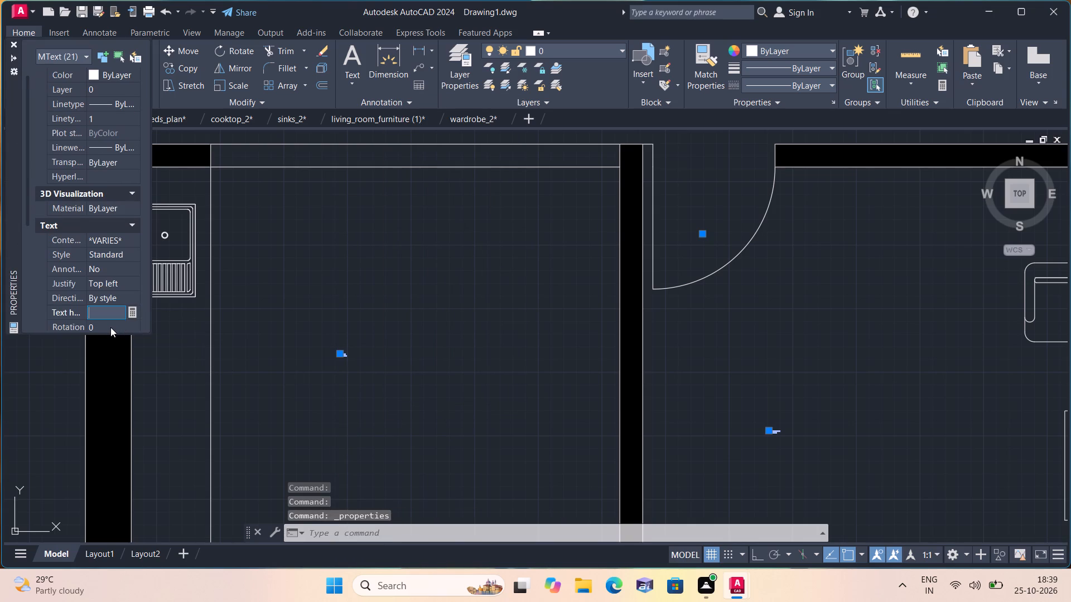
text(6")
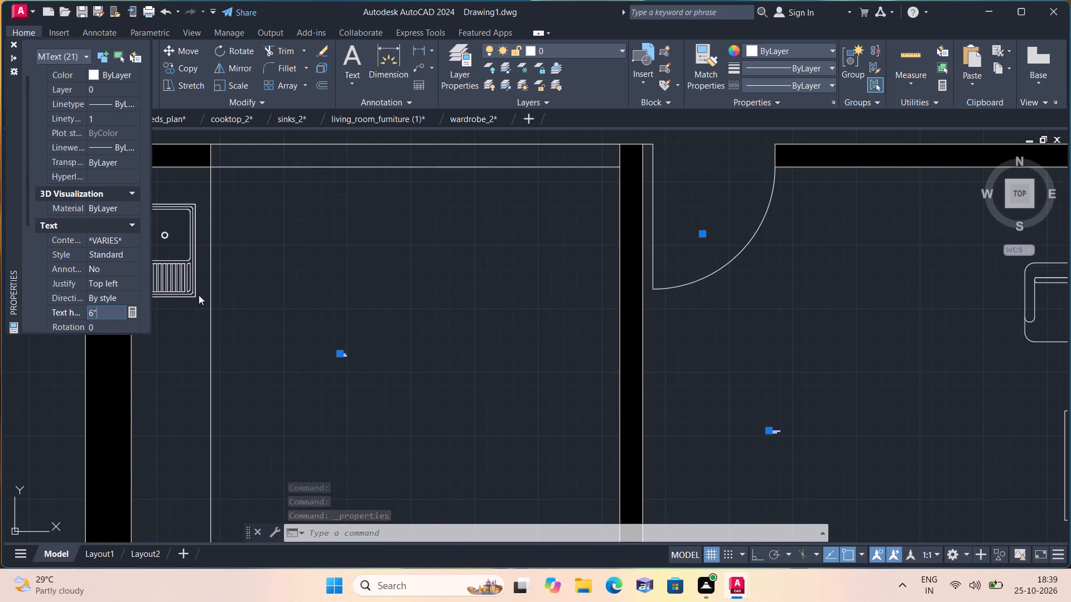
click(298, 255)
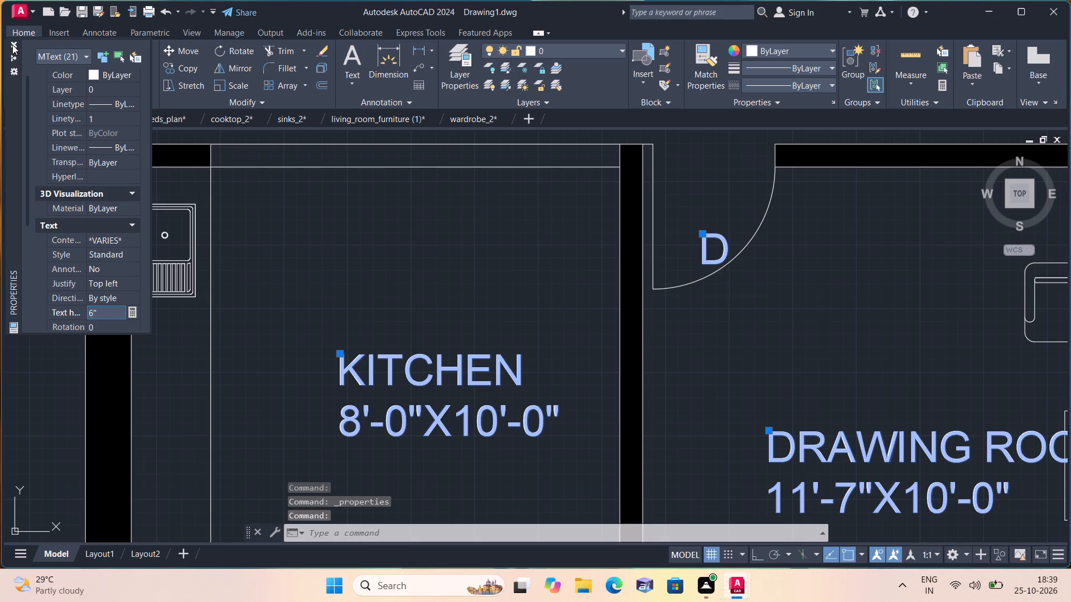
click(12, 43)
key(Escape)
Check the placement and legibility of the resized labels from the kitchen up through the stairs and bedrooms.
scroll(57, 62, down, 2)
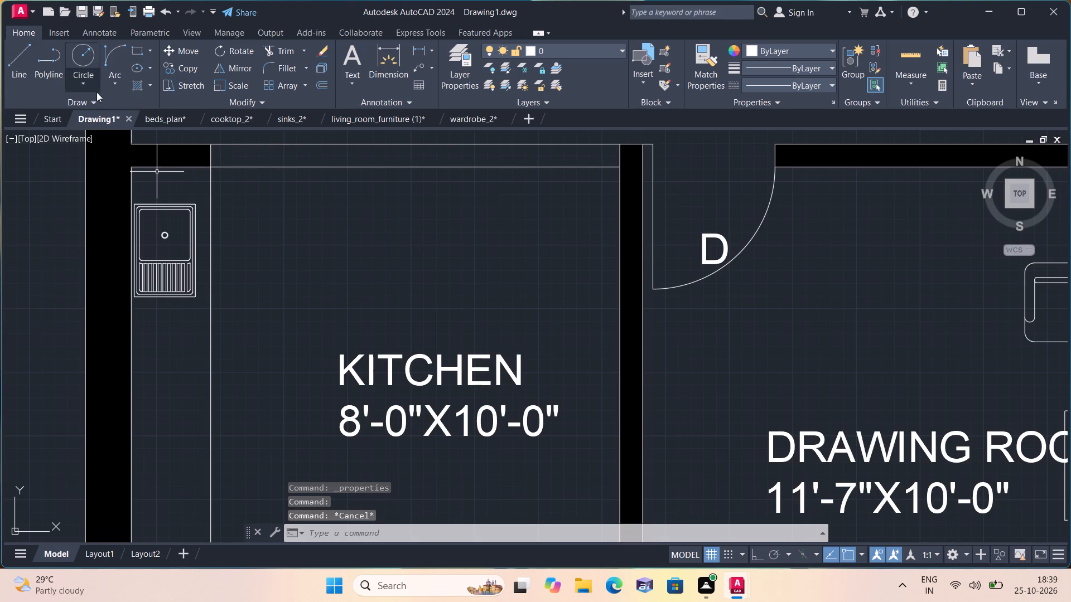
scroll(97, 92, down, 3)
scroll(244, 221, down, 1)
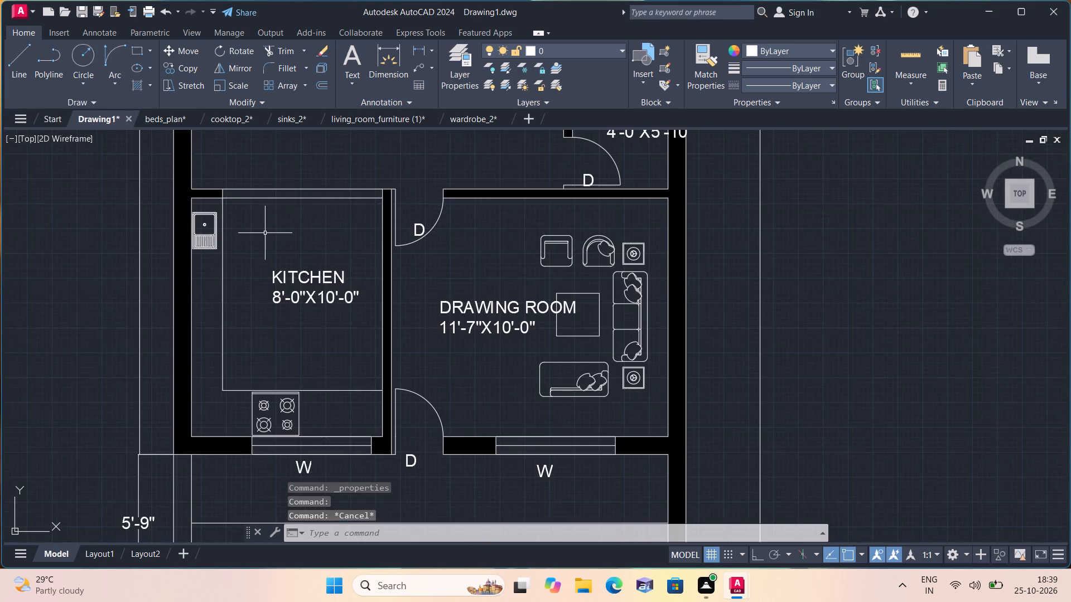
middle_drag(262, 233, 282, 332)
scroll(258, 234, down, 1)
middle_drag(233, 208, 327, 368)
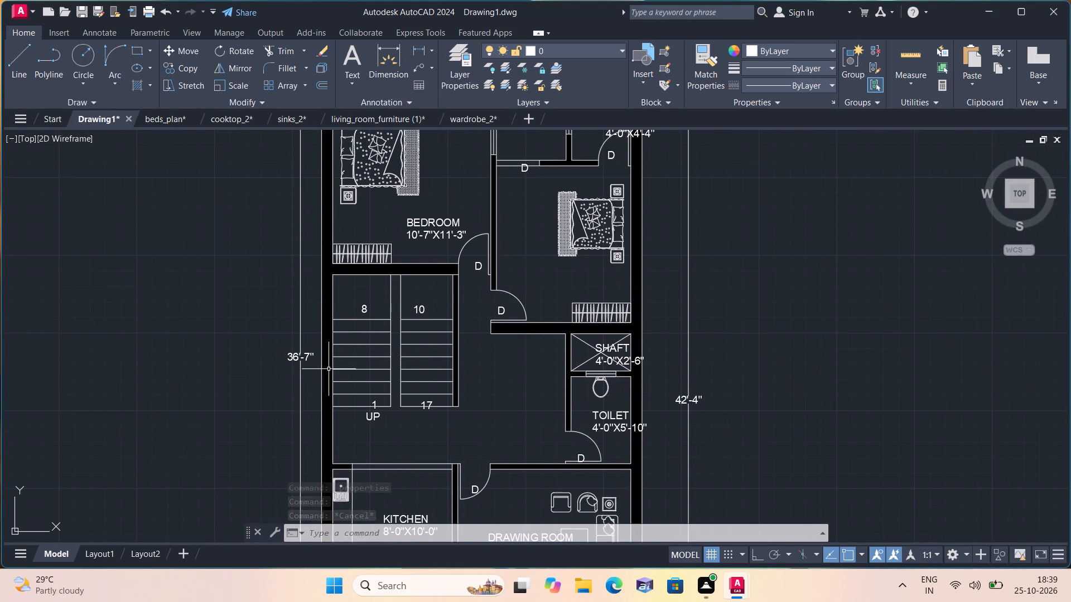
middle_drag(388, 275, 399, 341)
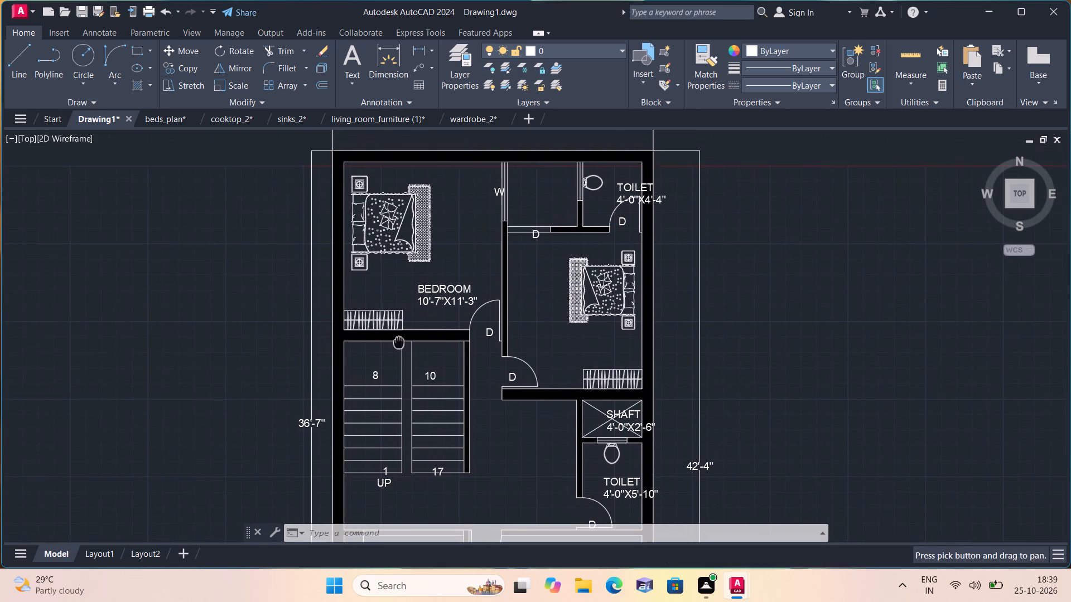
Check the placement and legibility of the labels around the bedrooms, stairs, shaft and toilets.
middle_drag(390, 271, 368, 258)
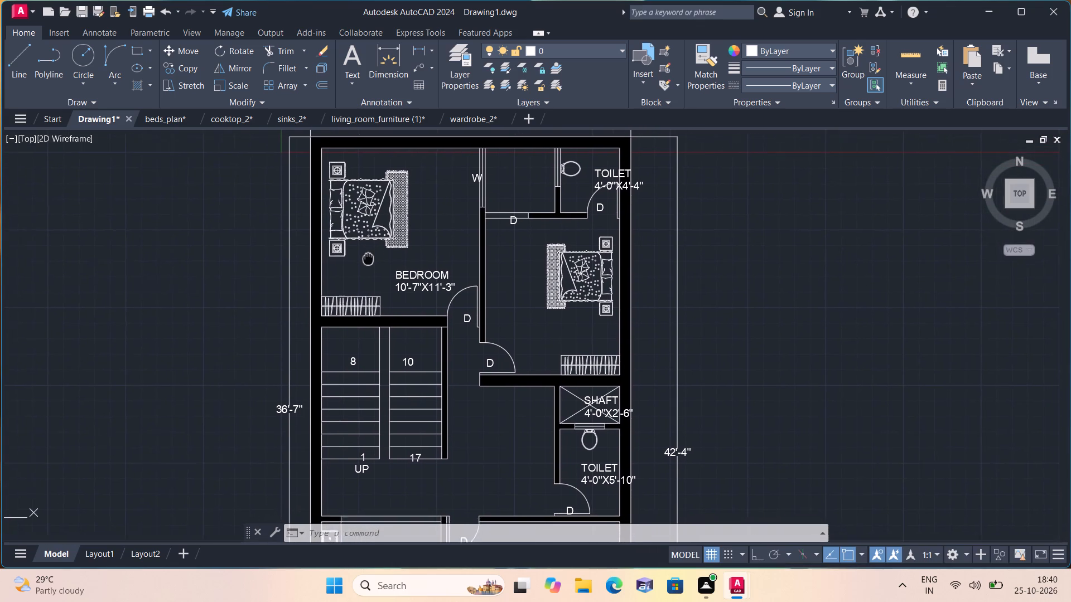
middle_drag(368, 258, 361, 254)
middle_drag(361, 254, 391, 328)
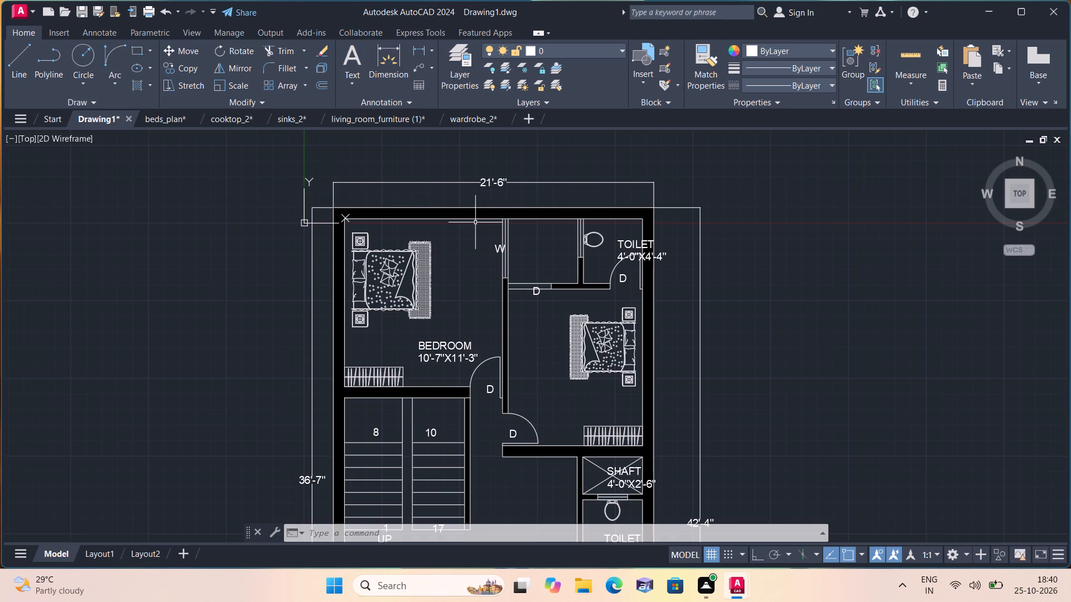
middle_drag(485, 273, 483, 271)
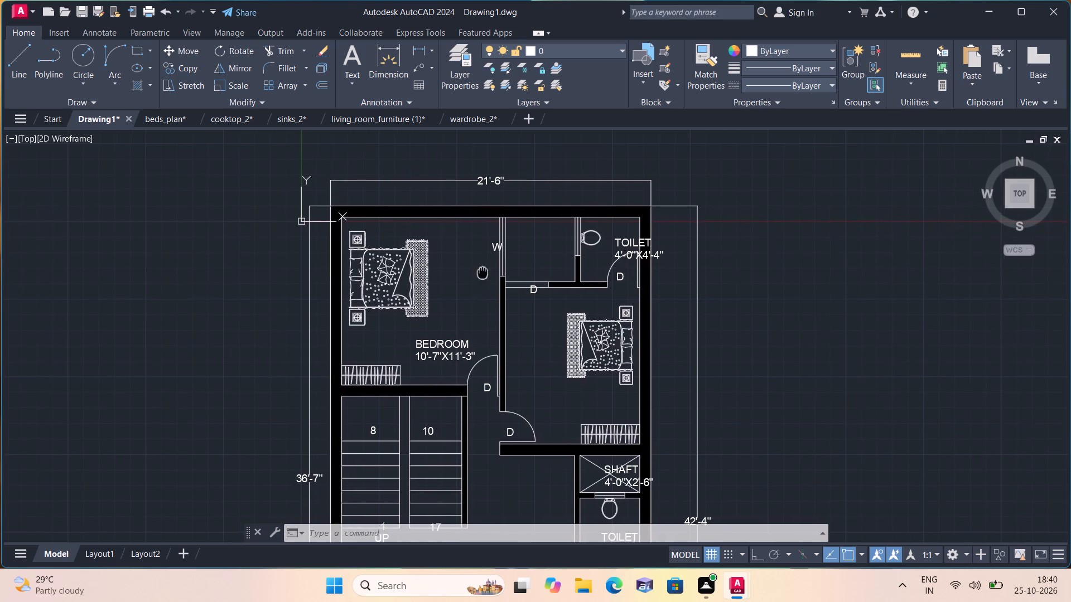
middle_drag(483, 271, 435, 203)
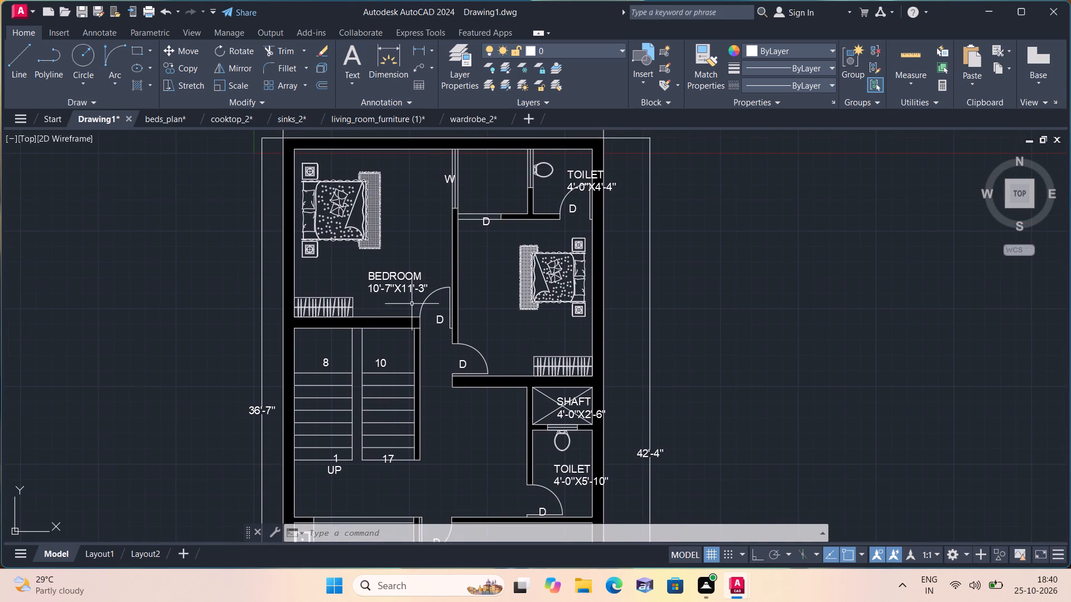
scroll(392, 294, up, 1)
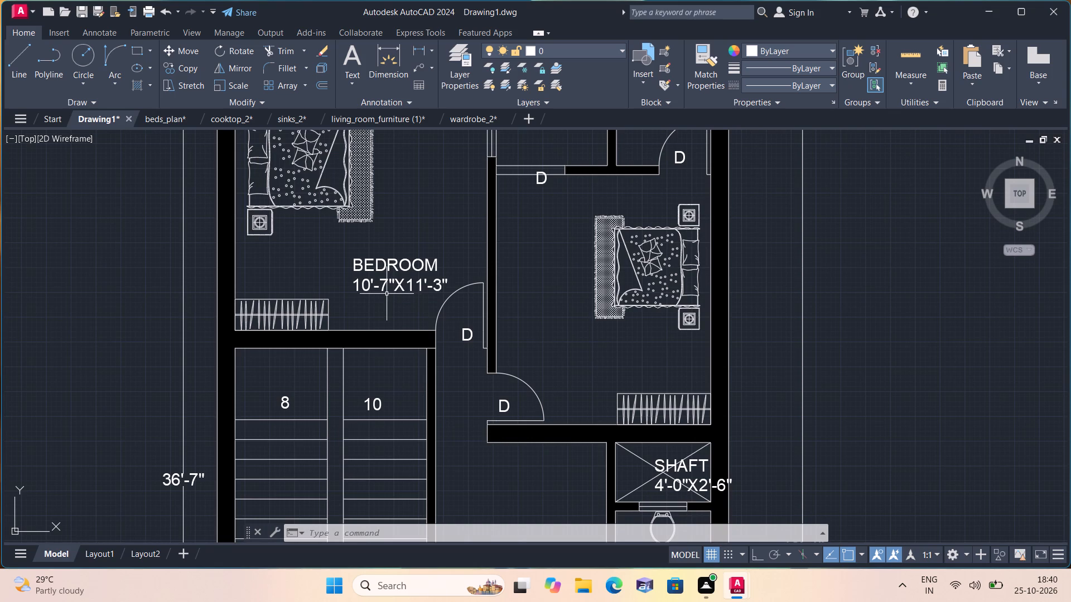
scroll(387, 294, up, 1)
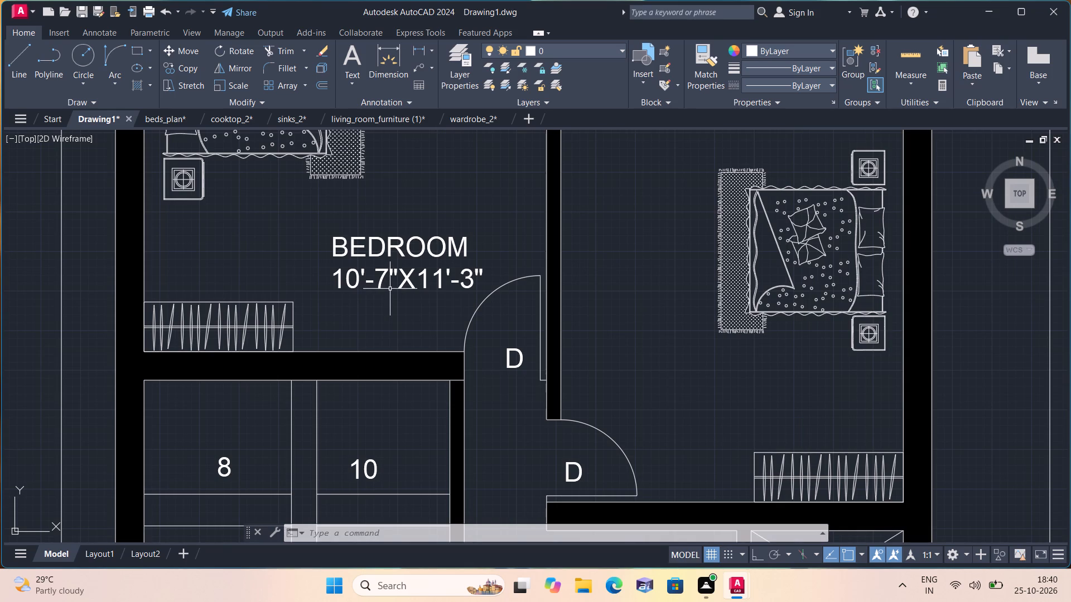
scroll(385, 279, down, 1)
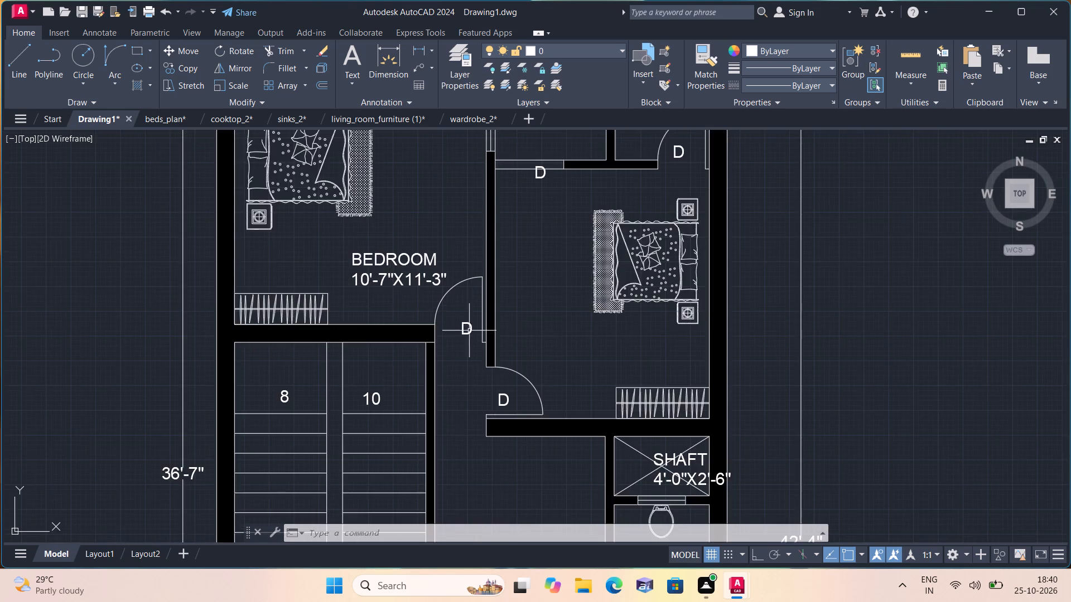
scroll(466, 331, down, 1)
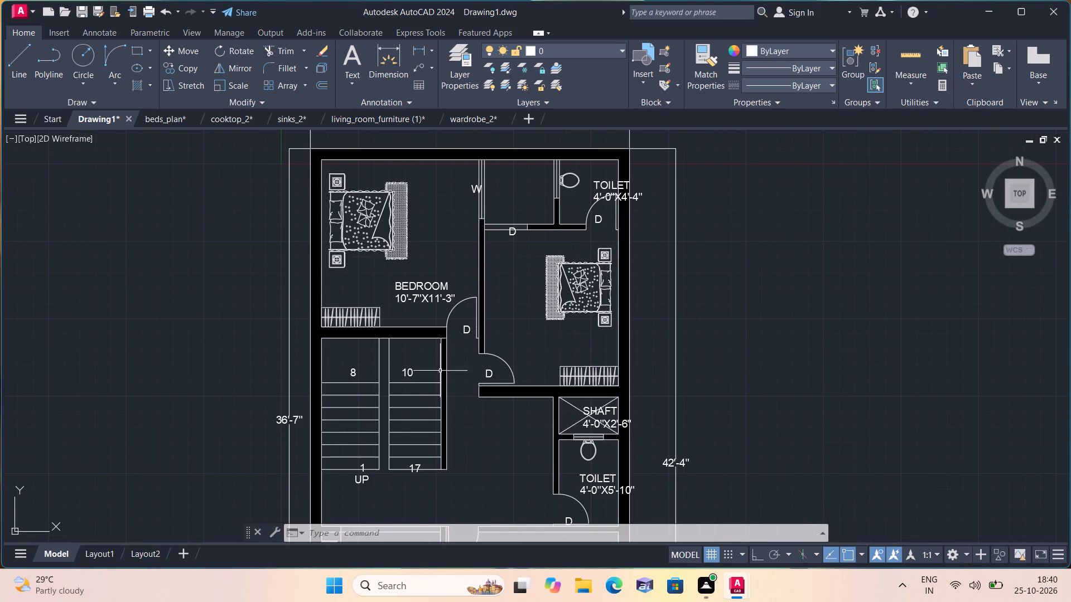
scroll(366, 334, up, 1)
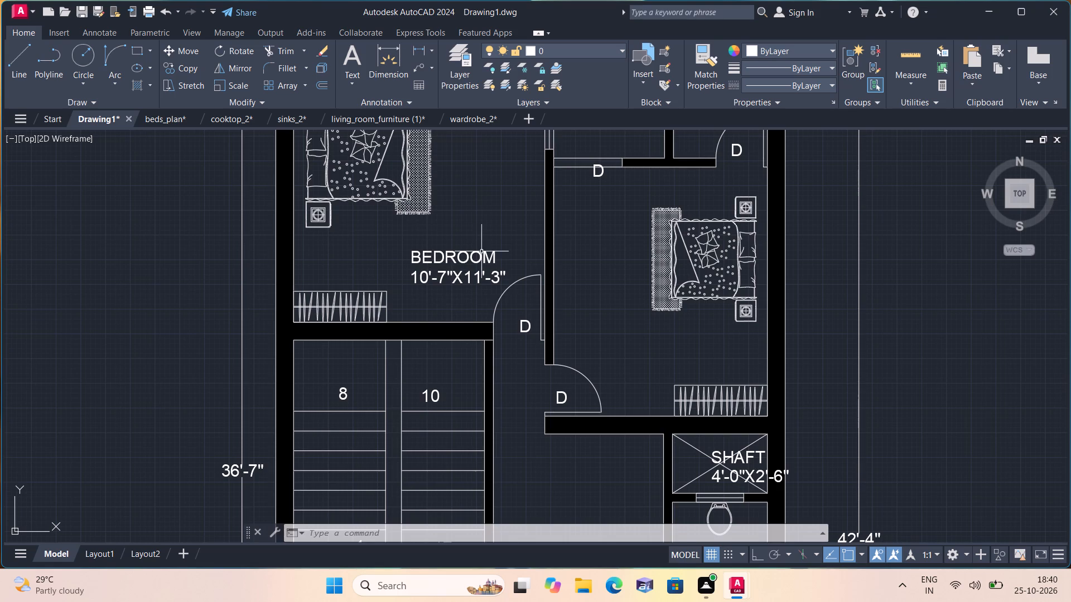
Move the W mark slightly away from the window line, further into the 10'-7"X11'-3" bedroom.
middle_drag(476, 245, 417, 329)
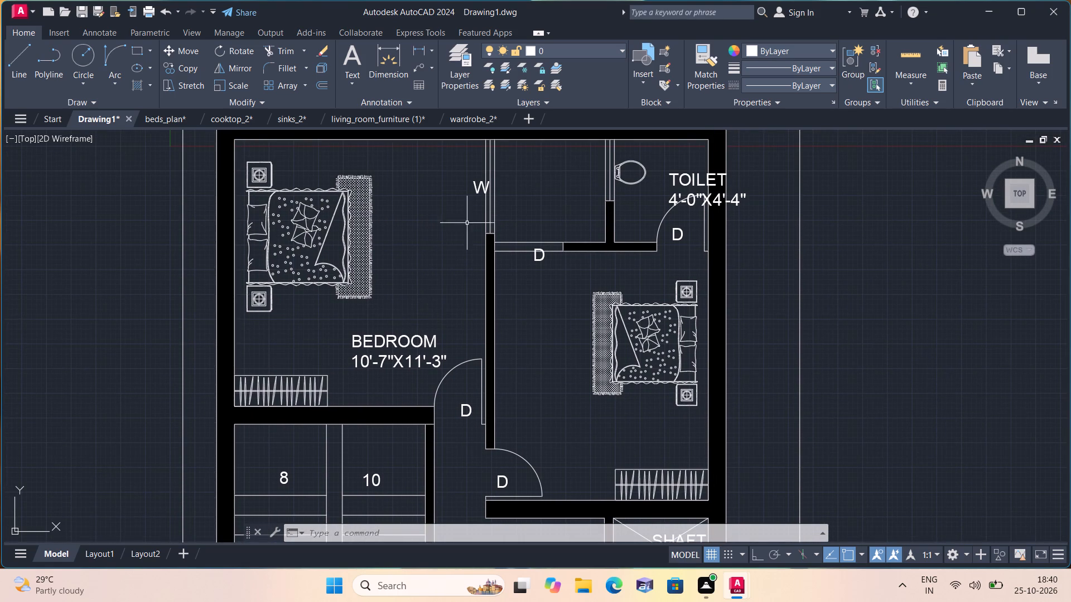
middle_drag(462, 213, 451, 295)
scroll(461, 267, up, 1)
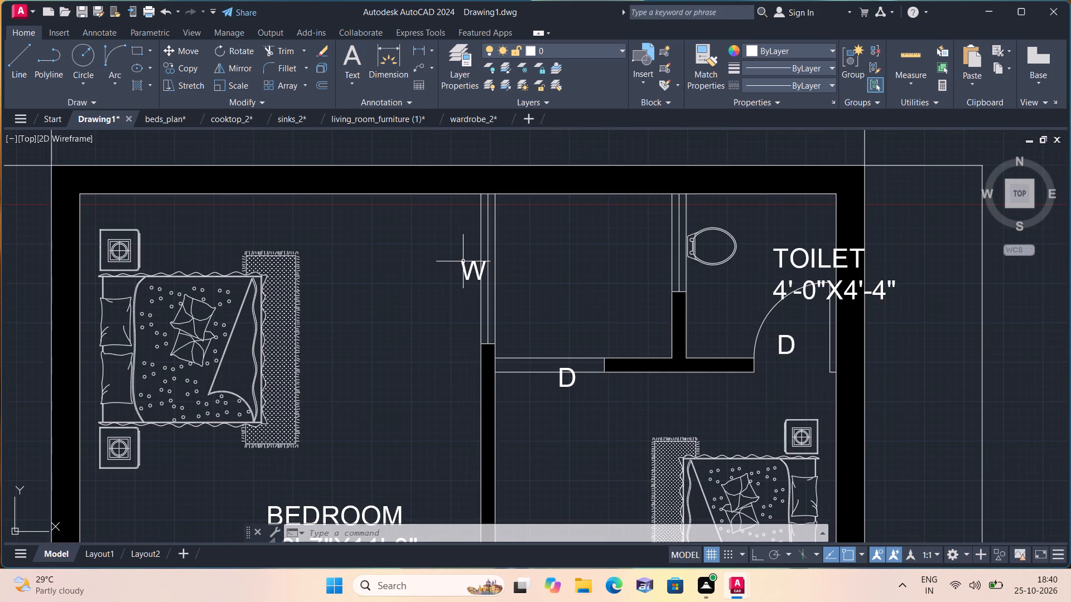
click(463, 261)
click(463, 260)
click(447, 254)
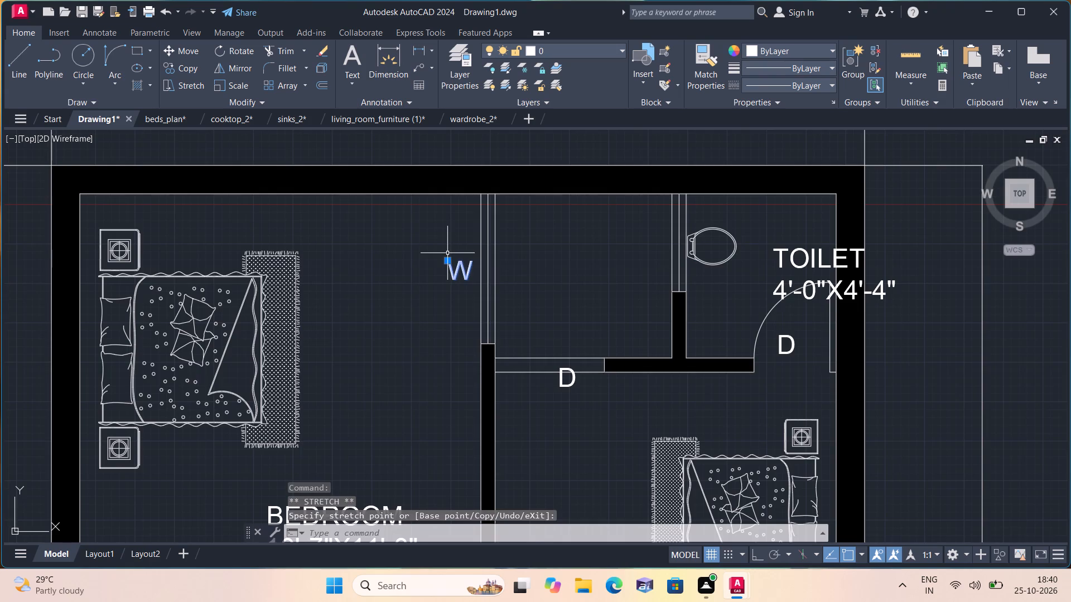
Move the D mark into the door opening of the small space between the bedroom window and the 4'-0"X4'-4" toilet.
scroll(447, 253, down, 2)
scroll(505, 315, up, 2)
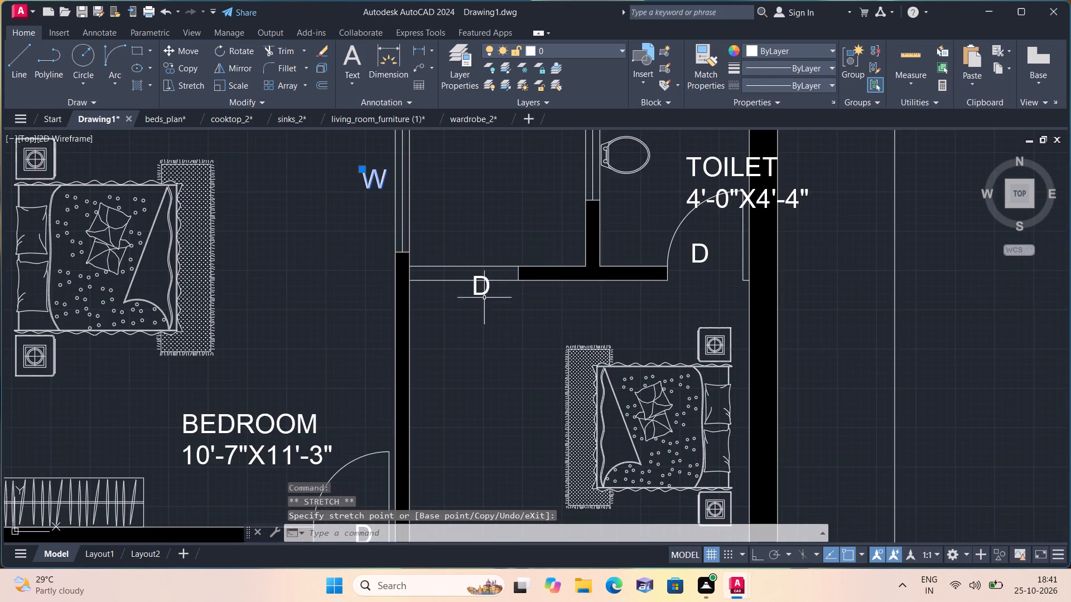
scroll(477, 292, up, 2)
click(476, 295)
click(467, 288)
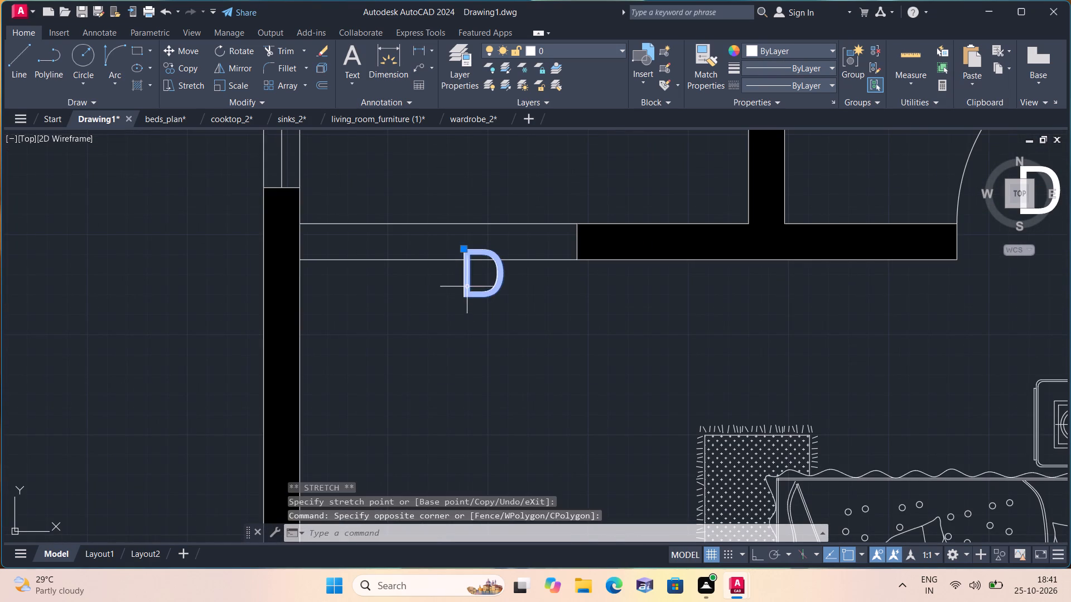
click(464, 249)
scroll(436, 237, up, 2)
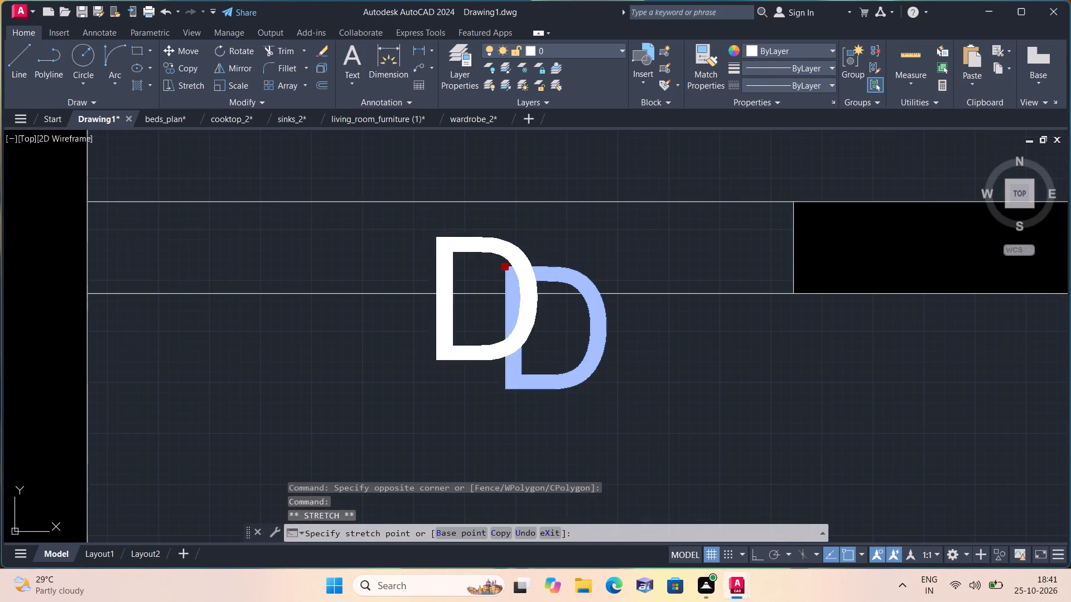
click(401, 187)
Move the TOILET 4'-0"X4'-4" label inside the toilet's walls, near the outer wall and clear of the door swing.
scroll(400, 192, down, 3)
middle_drag(410, 252, 416, 305)
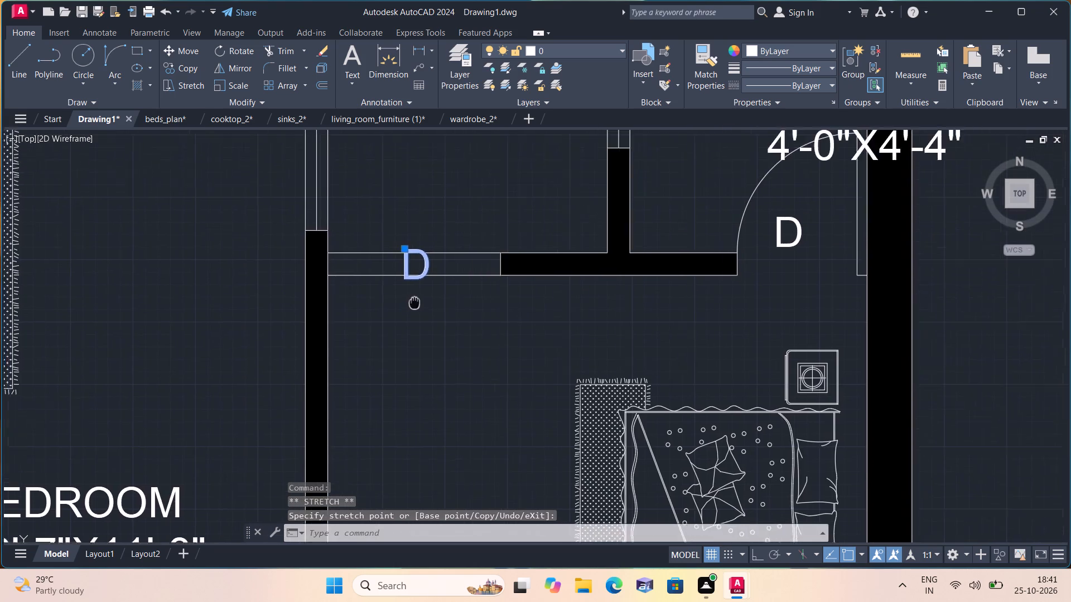
scroll(419, 310, down, 1)
middle_drag(416, 305, 420, 312)
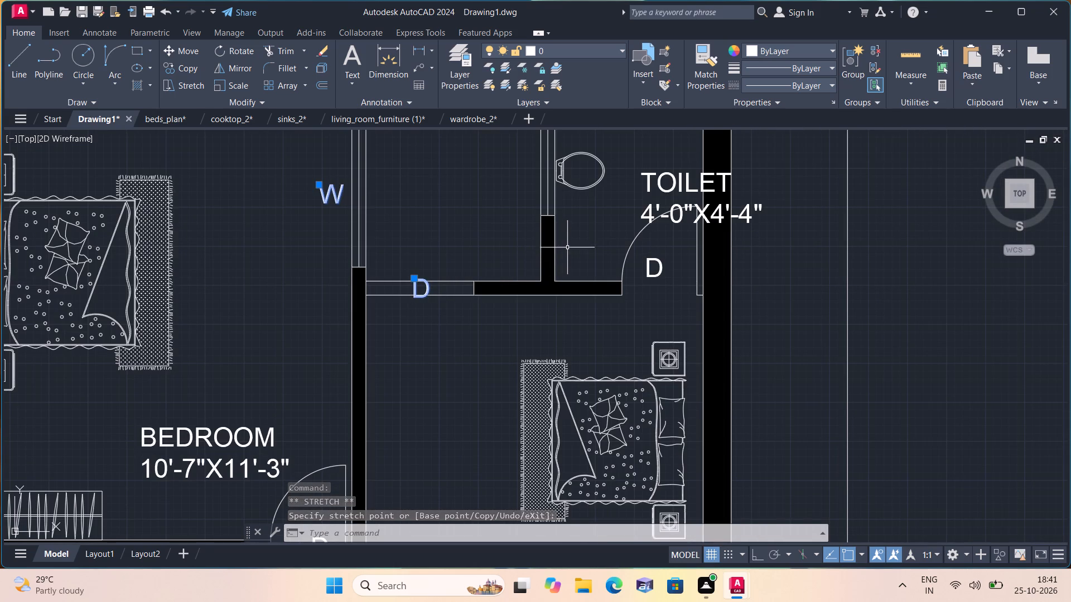
middle_drag(574, 236, 531, 304)
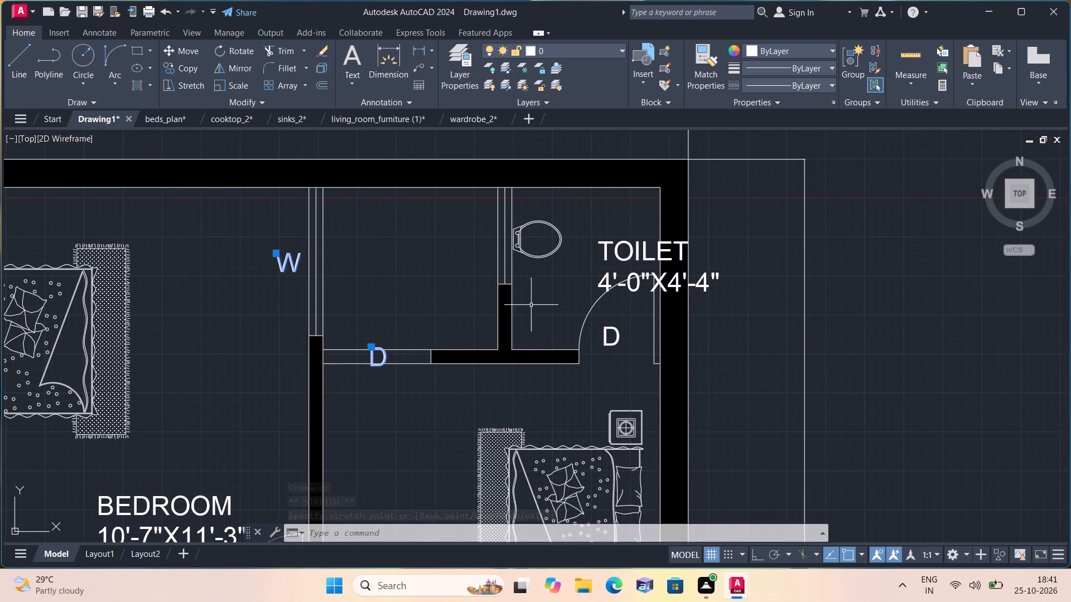
scroll(626, 254, up, 1)
click(610, 254)
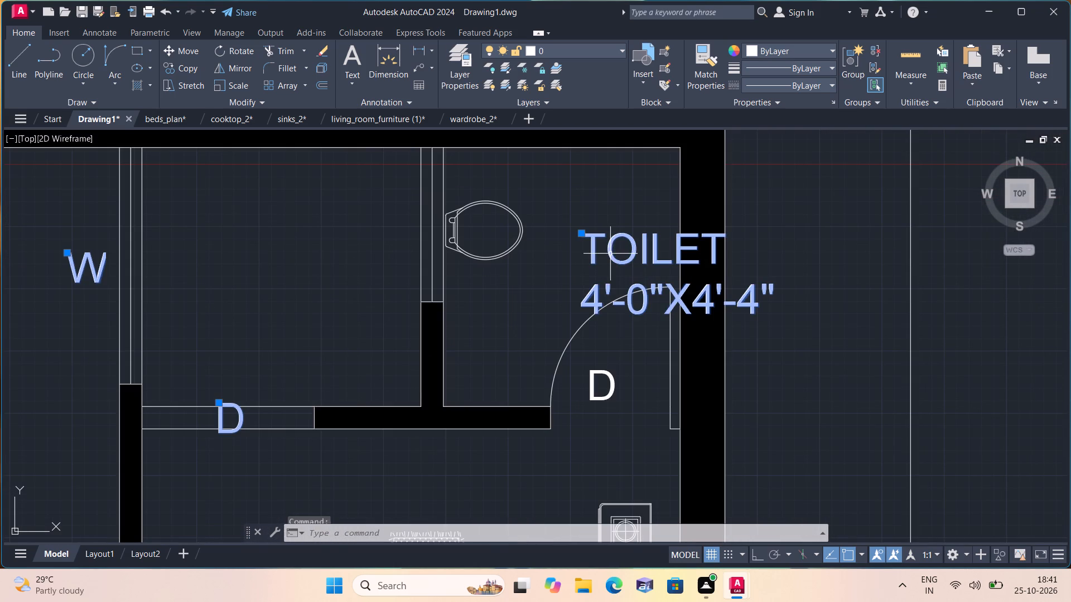
click(580, 235)
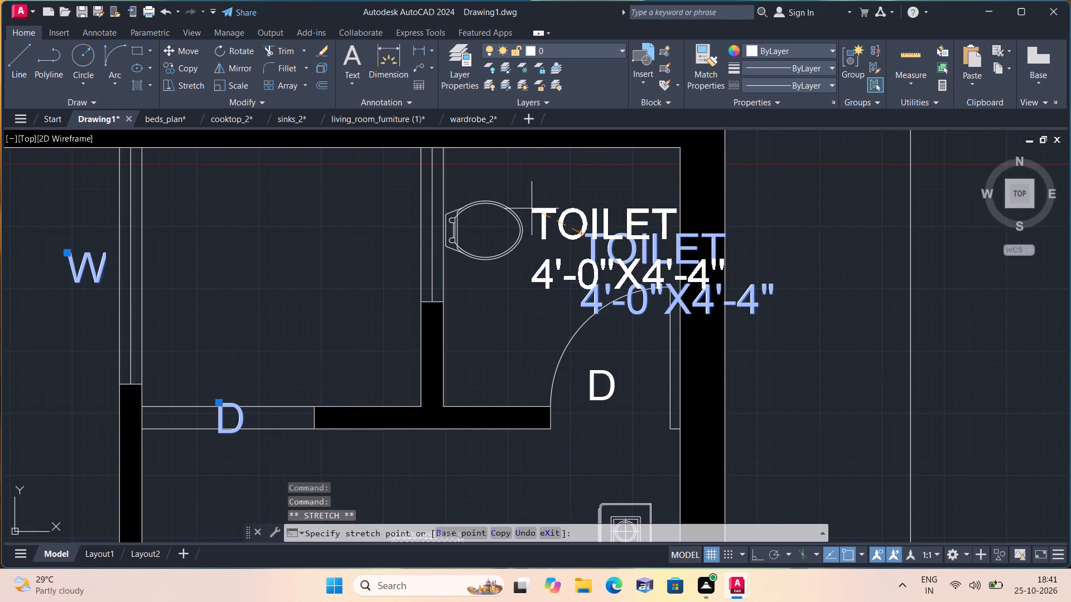
scroll(513, 202, down, 1)
scroll(497, 179, up, 1)
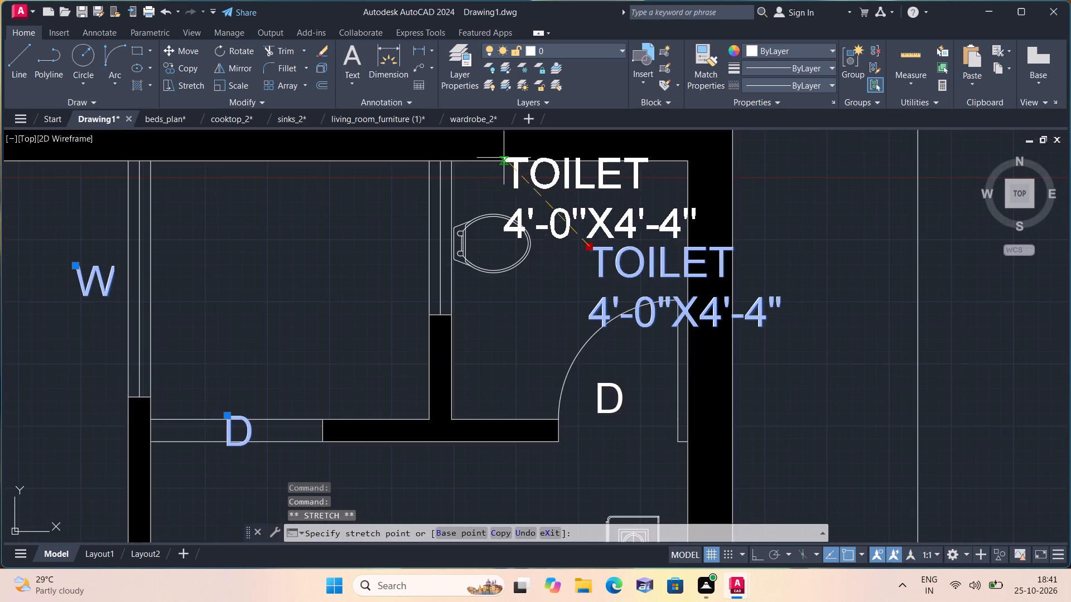
scroll(498, 178, up, 2)
scroll(498, 183, down, 2)
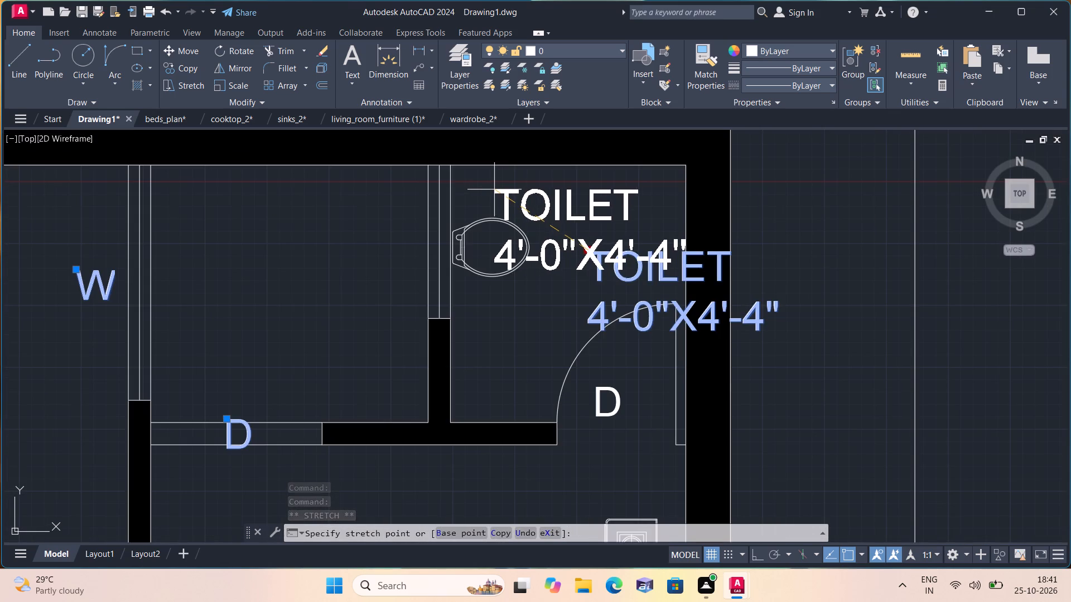
click(493, 176)
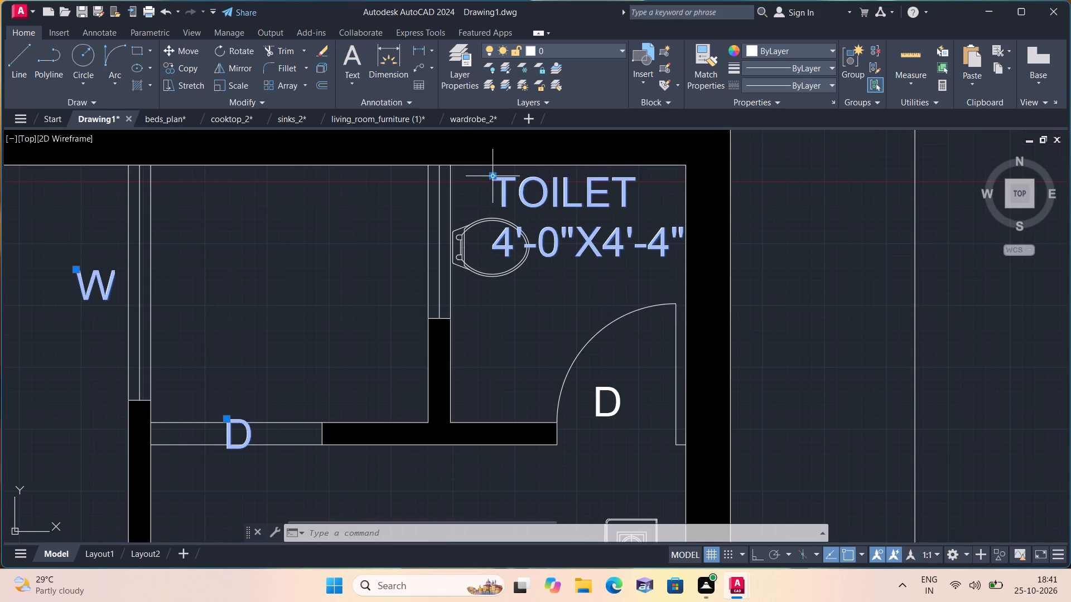
key(Escape)
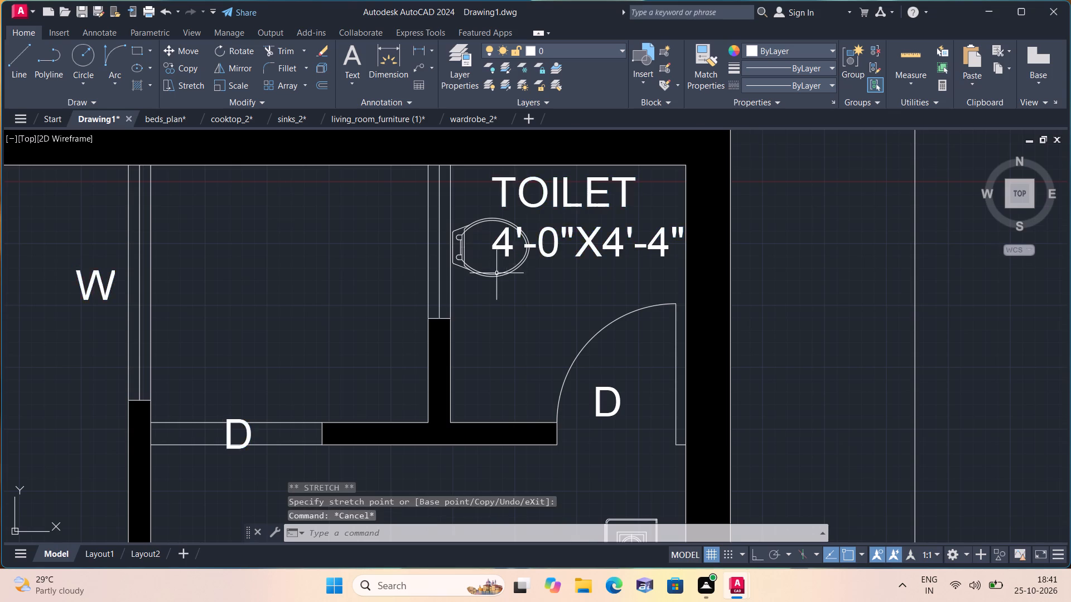
Move the whole WC fixture in the 4'-0"X4'-4" toilet down along its wall, clear of the room label.
scroll(496, 273, up, 2)
click(498, 292)
click(395, 212)
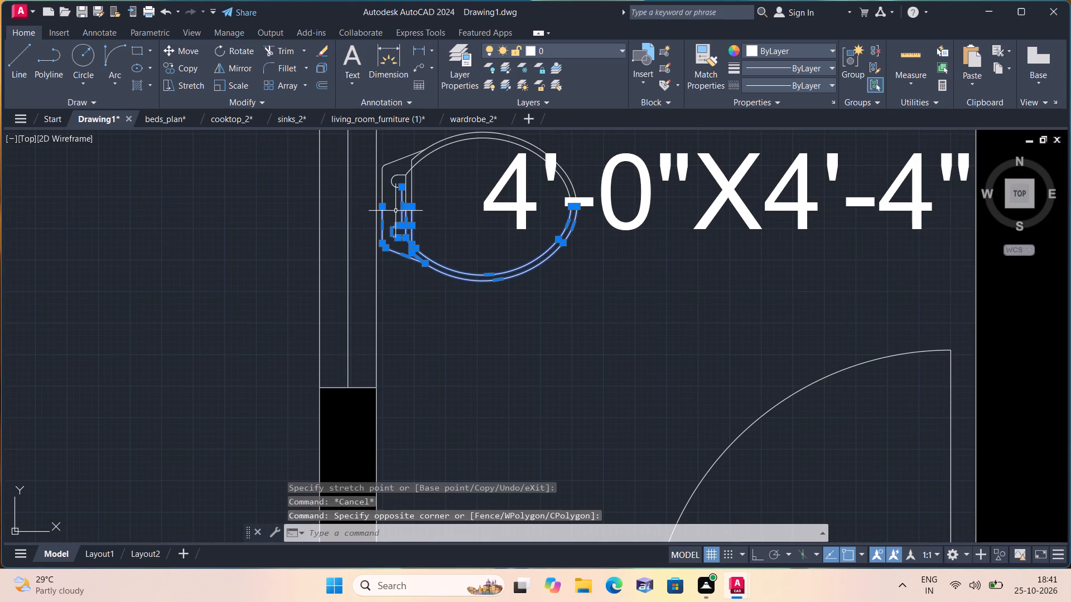
middle_drag(422, 214, 440, 269)
scroll(447, 268, up, 1)
drag(454, 271, 447, 267)
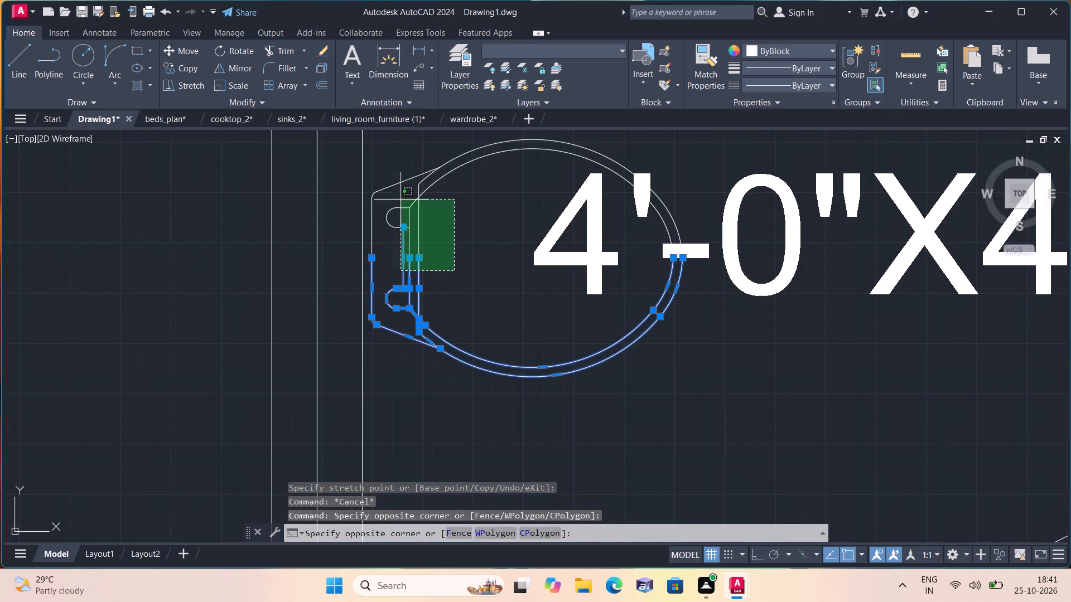
click(383, 174)
drag(490, 191, 485, 181)
click(439, 147)
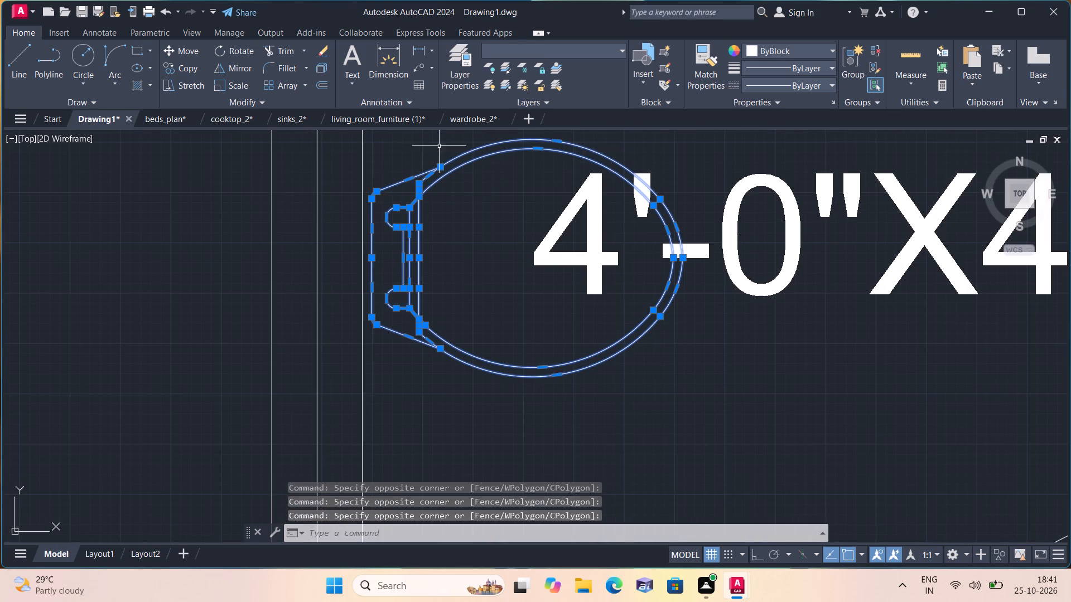
click(185, 47)
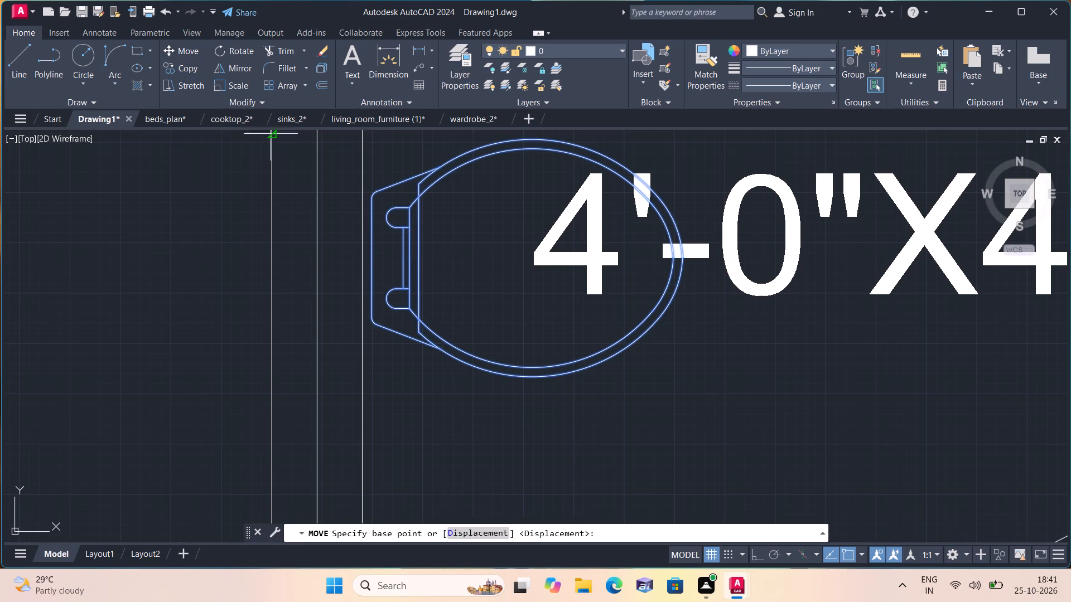
scroll(417, 247, down, 1)
click(448, 259)
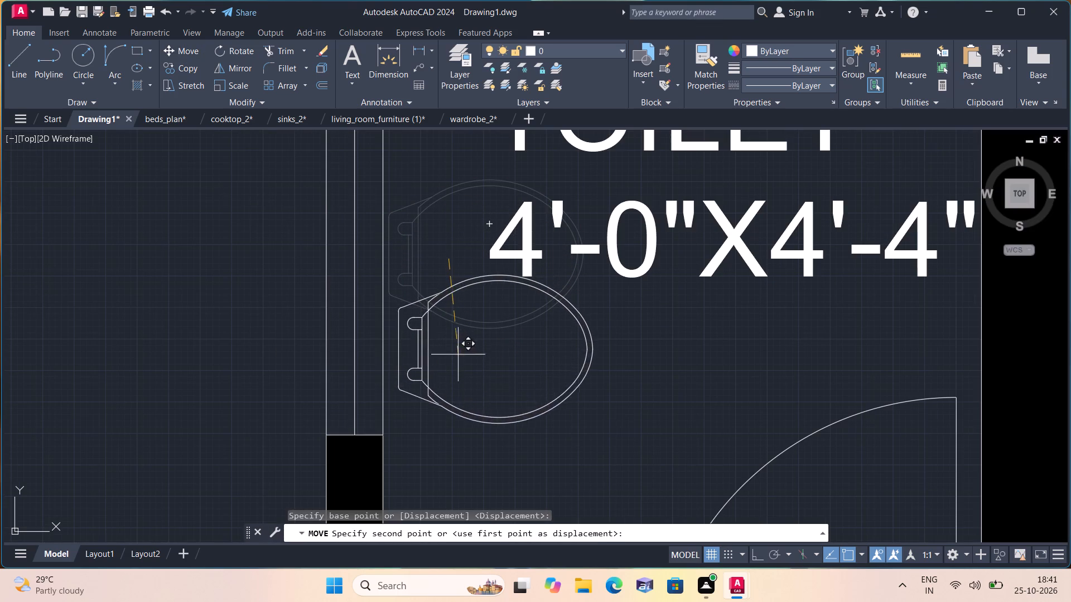
click(451, 370)
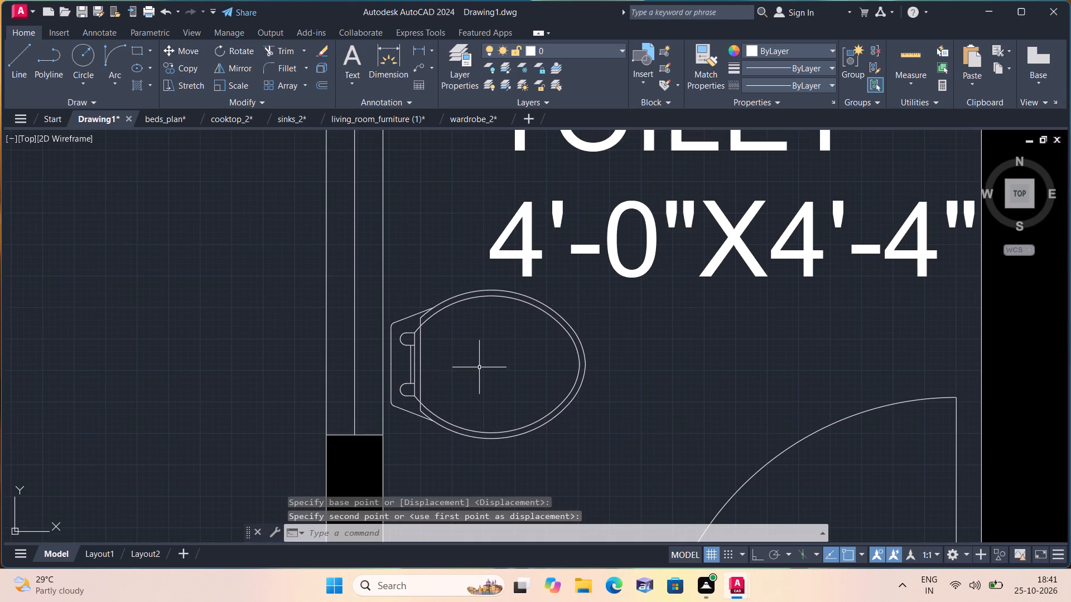
Add a multiline text mark V beside the ventilator opening in the 4'-0"X4'-4" toilet's inner wall, on the small space's side.
scroll(480, 367, down, 3)
middle_drag(428, 407, 426, 406)
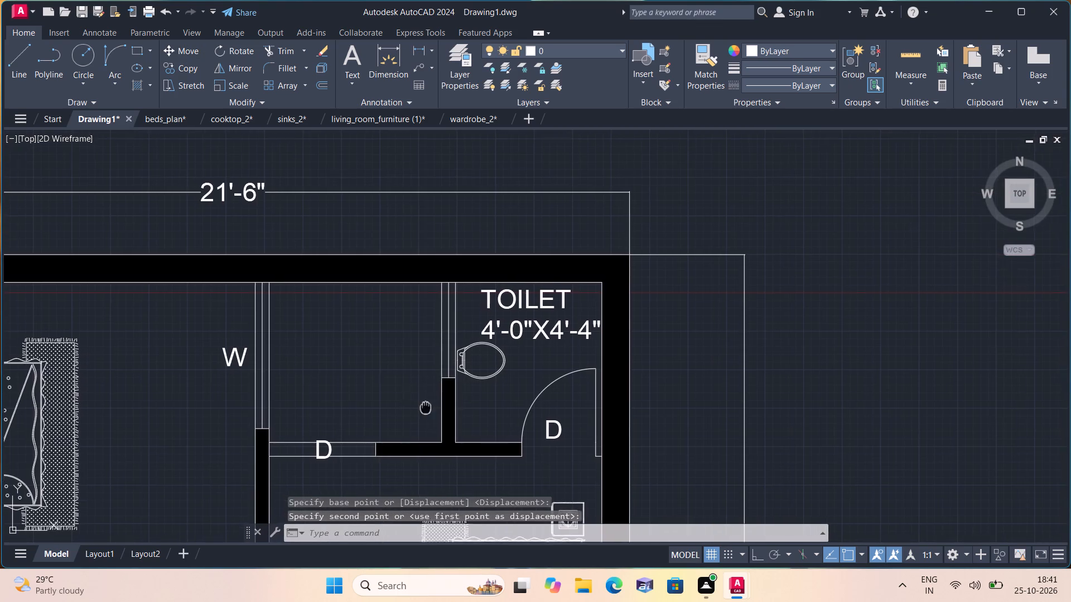
middle_drag(426, 406, 403, 307)
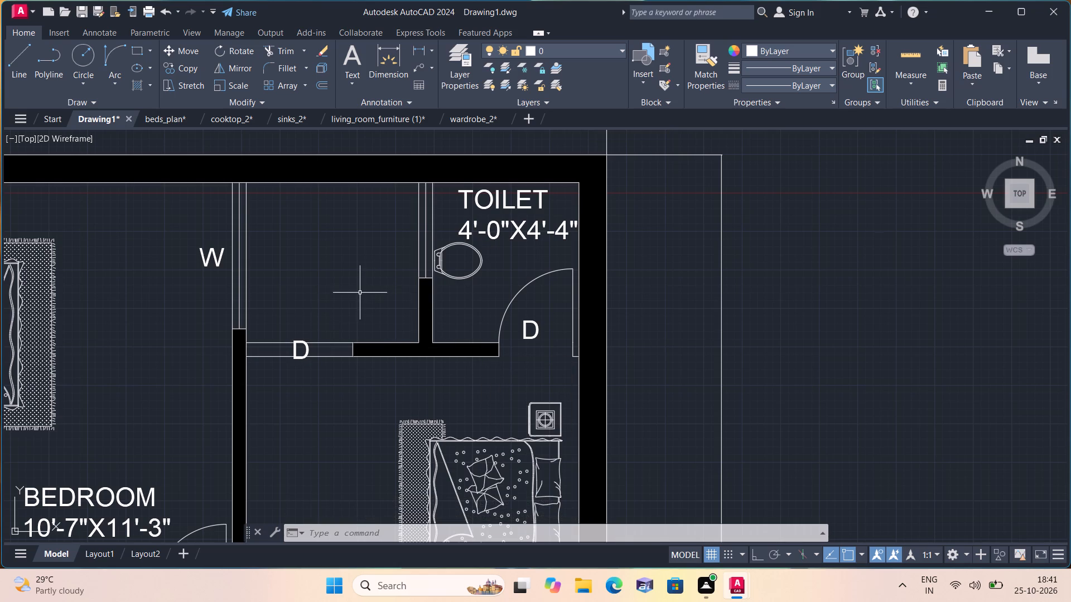
middle_drag(367, 363, 383, 322)
scroll(380, 333, down, 1)
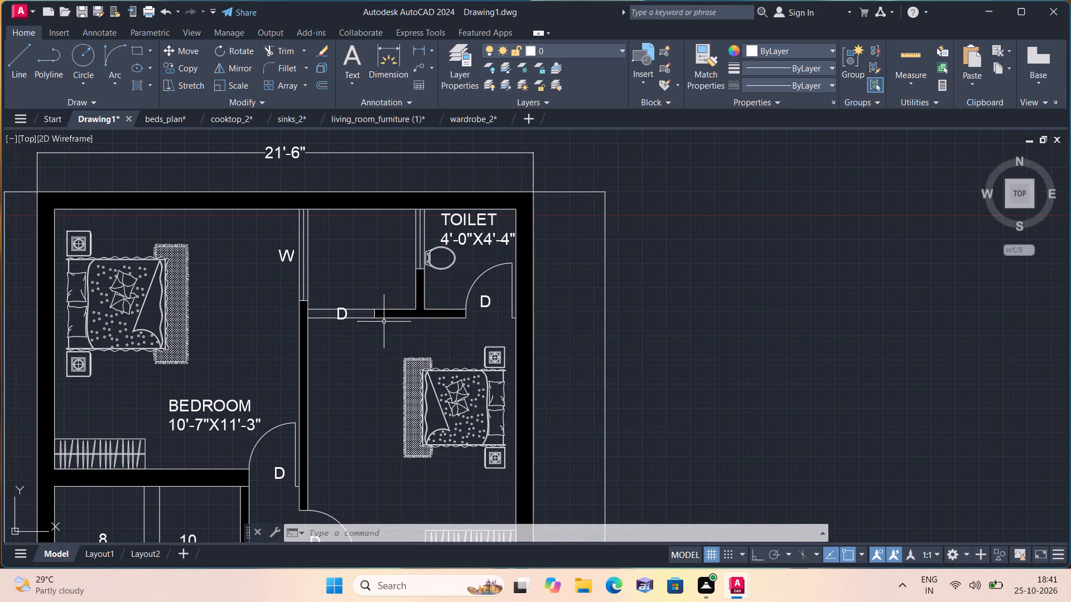
text(mt)
key(space)
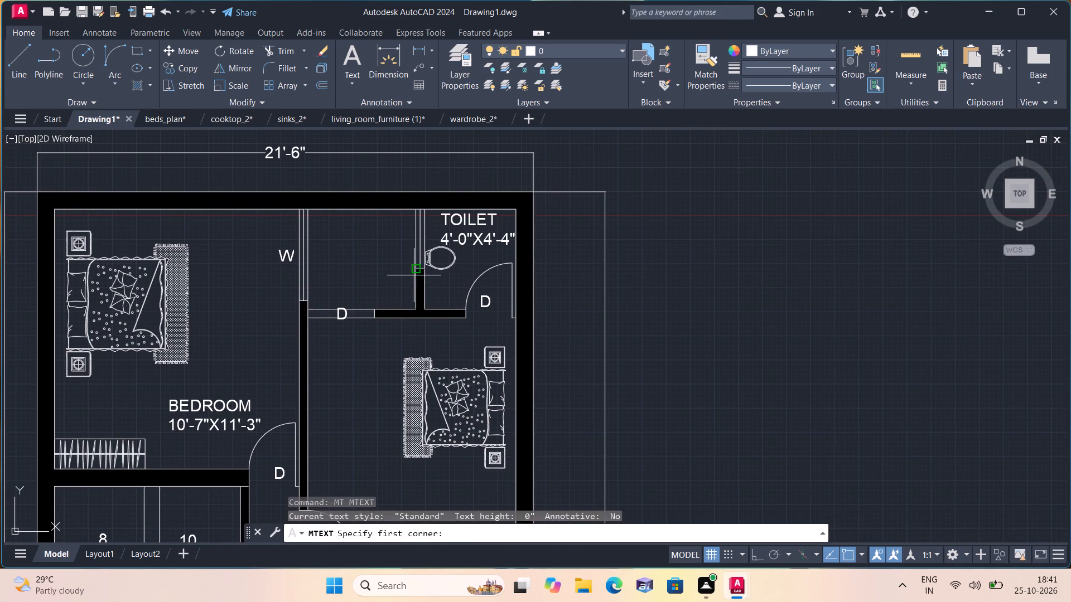
triple_click(403, 239)
key(v)
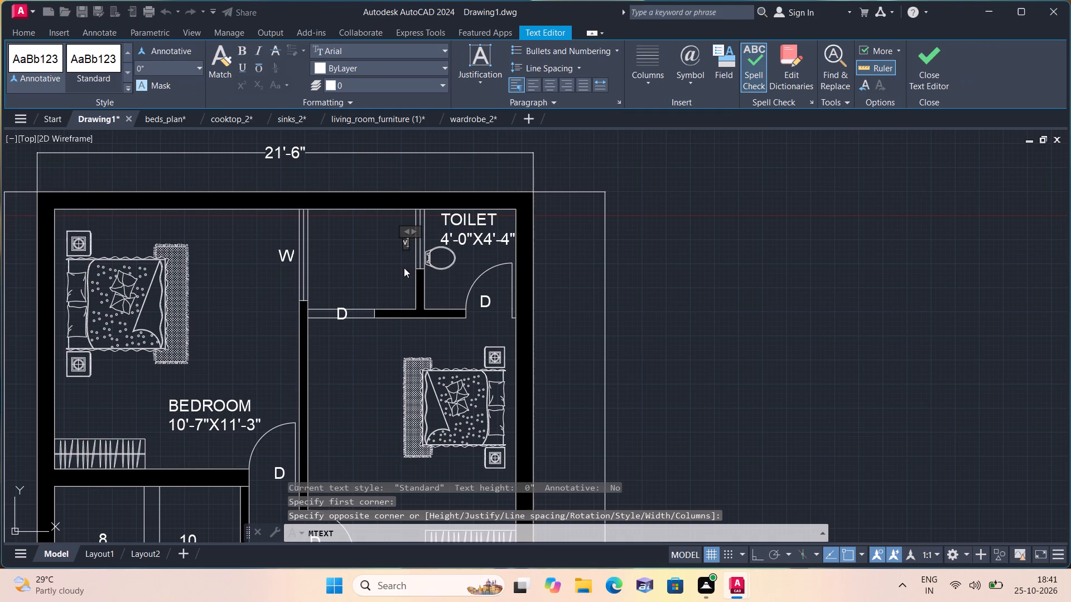
key(BackSpace)
key(v)
scroll(390, 269, up, 1)
click(389, 247)
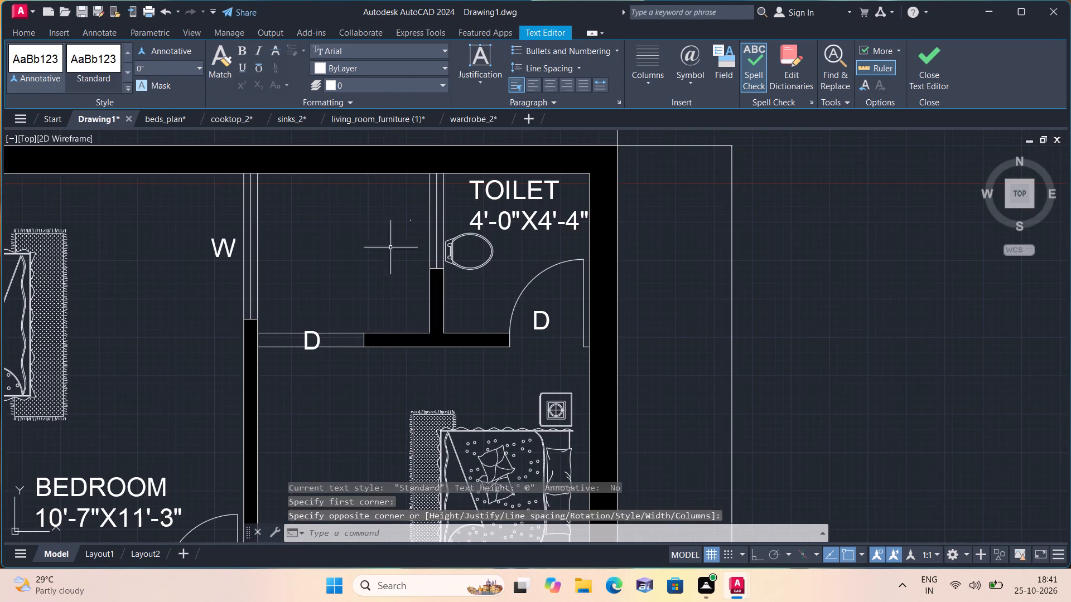
Set the text height of the V mark beside the 4'-0"X4'-4" toilet's ventilator to 6".
scroll(403, 227, up, 3)
drag(438, 224, 428, 218)
click(393, 196)
right_click(340, 309)
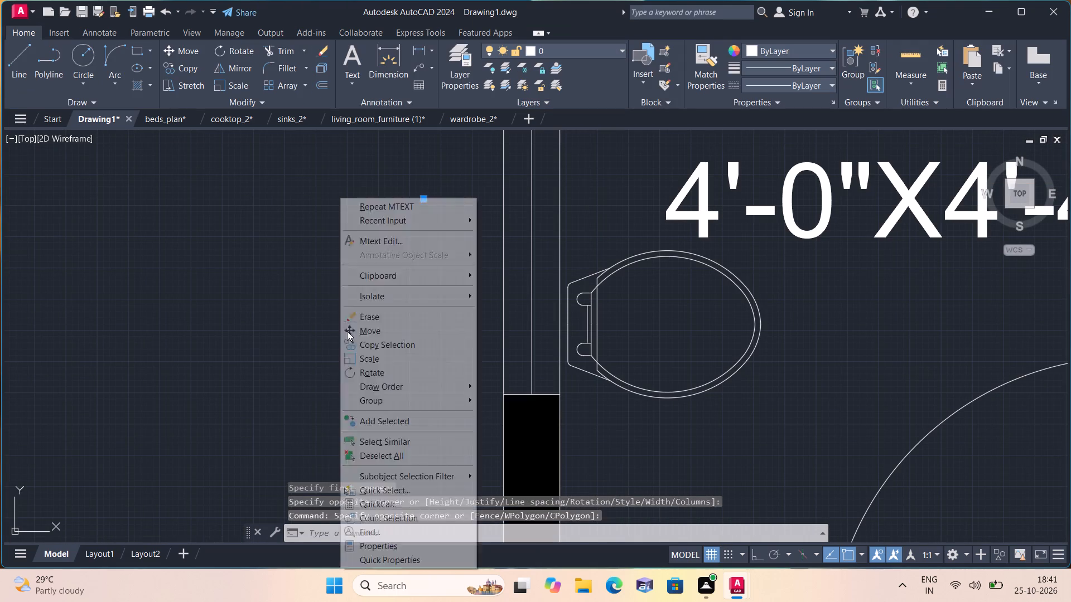
click(389, 551)
click(103, 323)
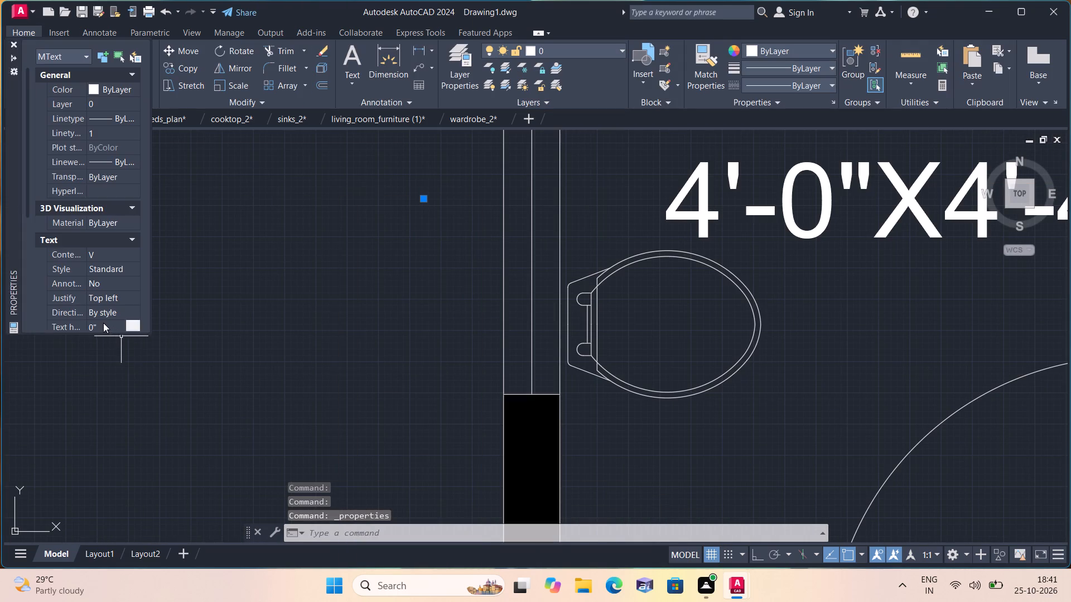
key(BackSpace)
text(6")
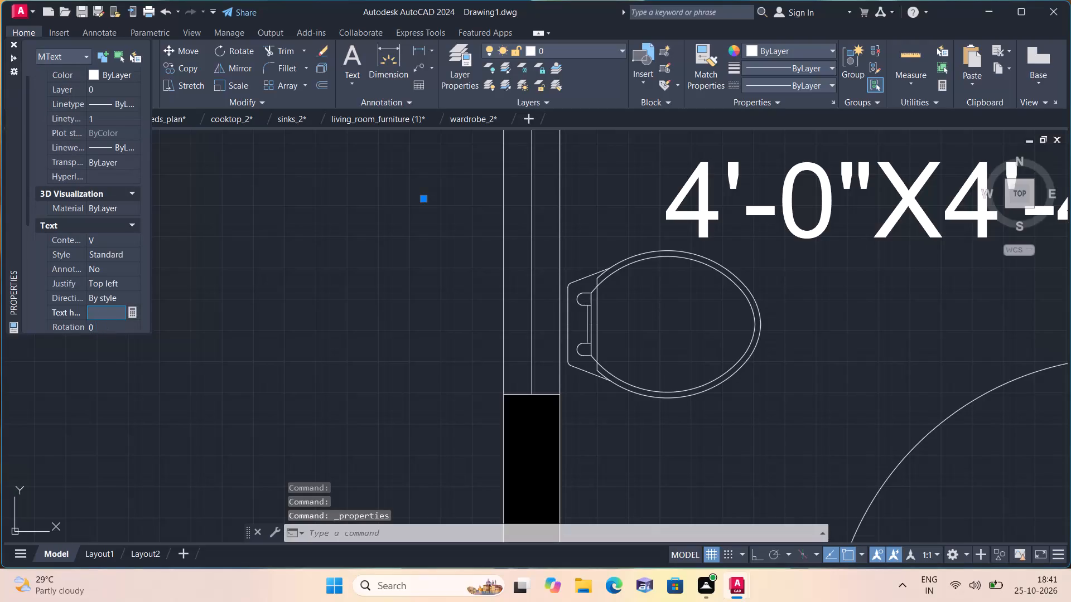
click(315, 266)
click(16, 38)
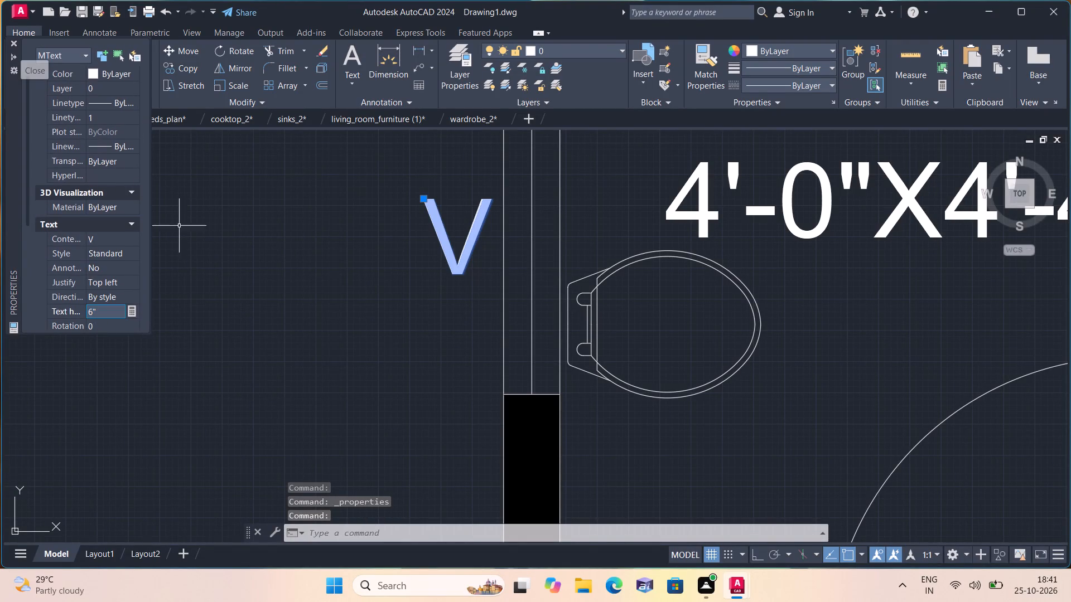
key(Escape)
Add a linear dimension across the small space's width, from the bedroom window to the toilet ventilator, just below the outer wall.
scroll(235, 274, down, 2)
middle_drag(239, 285, 273, 357)
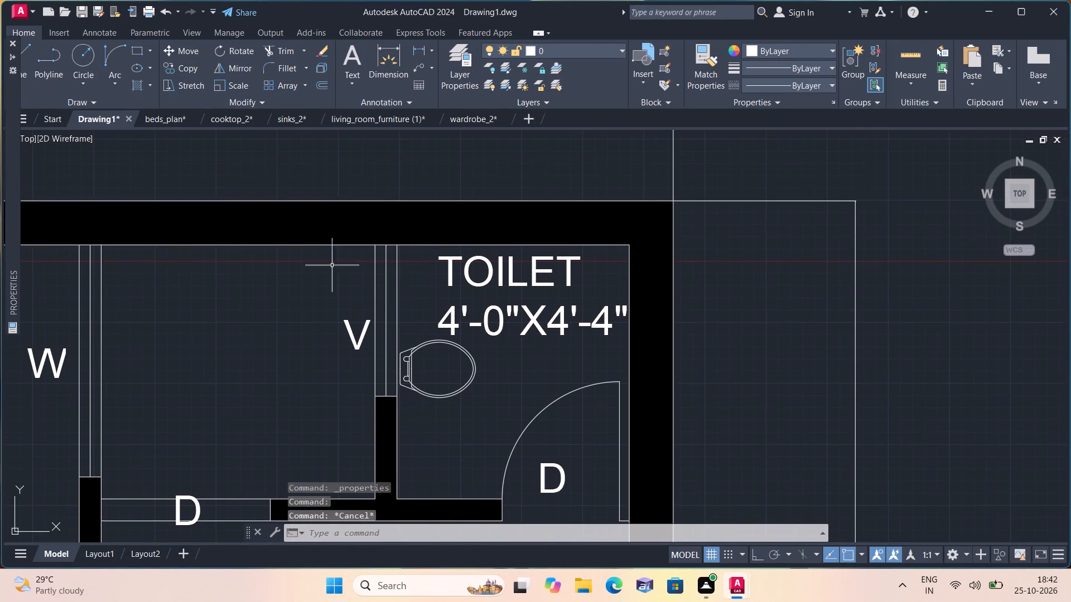
click(426, 48)
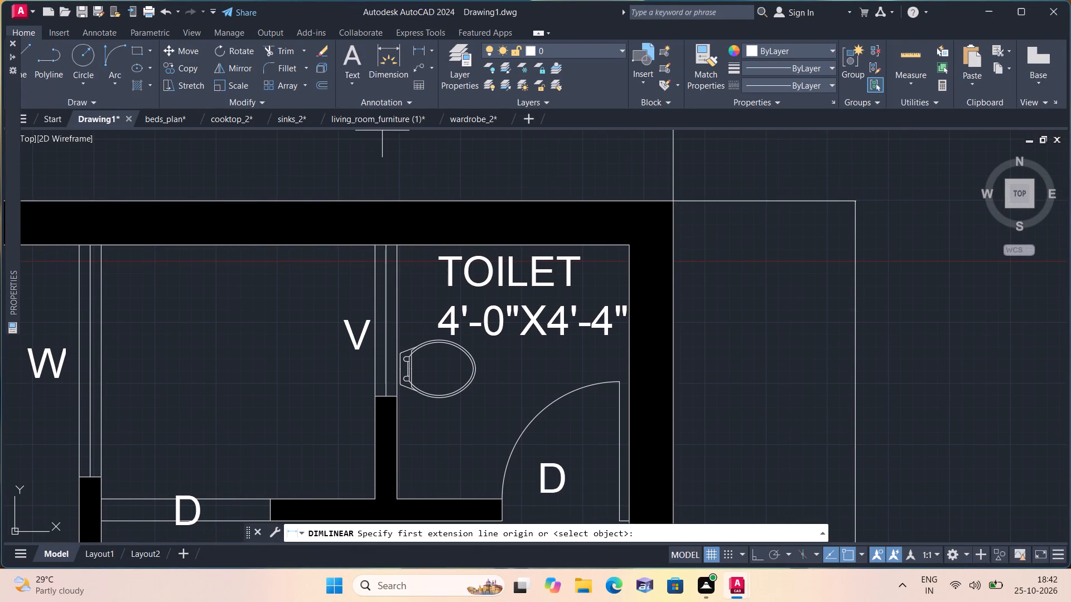
click(99, 278)
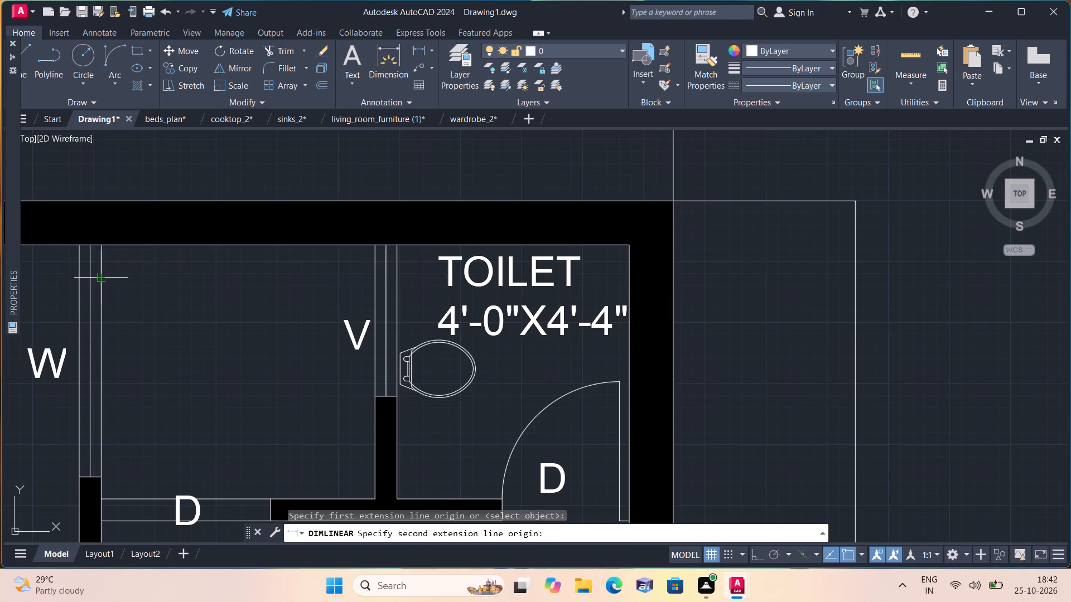
click(372, 276)
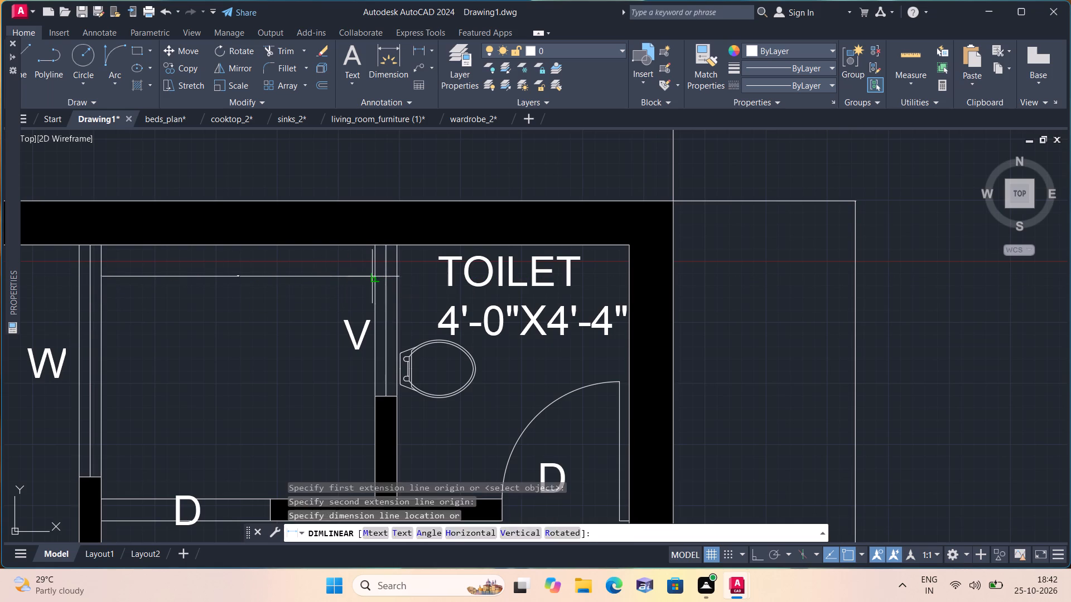
click(369, 274)
Add a linear dimension for the small space's depth, from the outer wall to the inner wall beside the D opening.
click(430, 47)
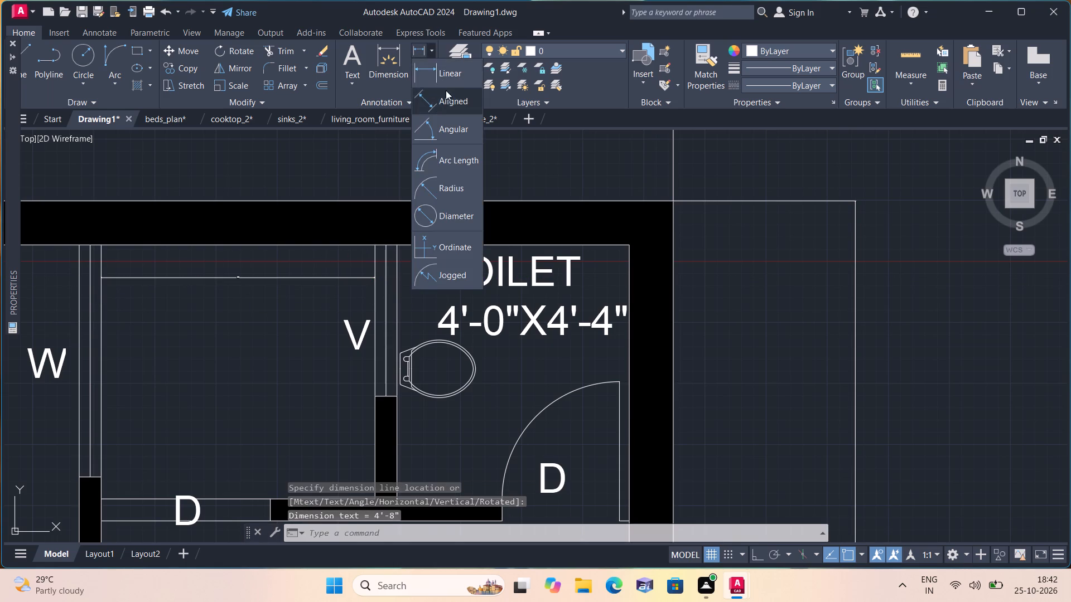
click(446, 74)
click(343, 246)
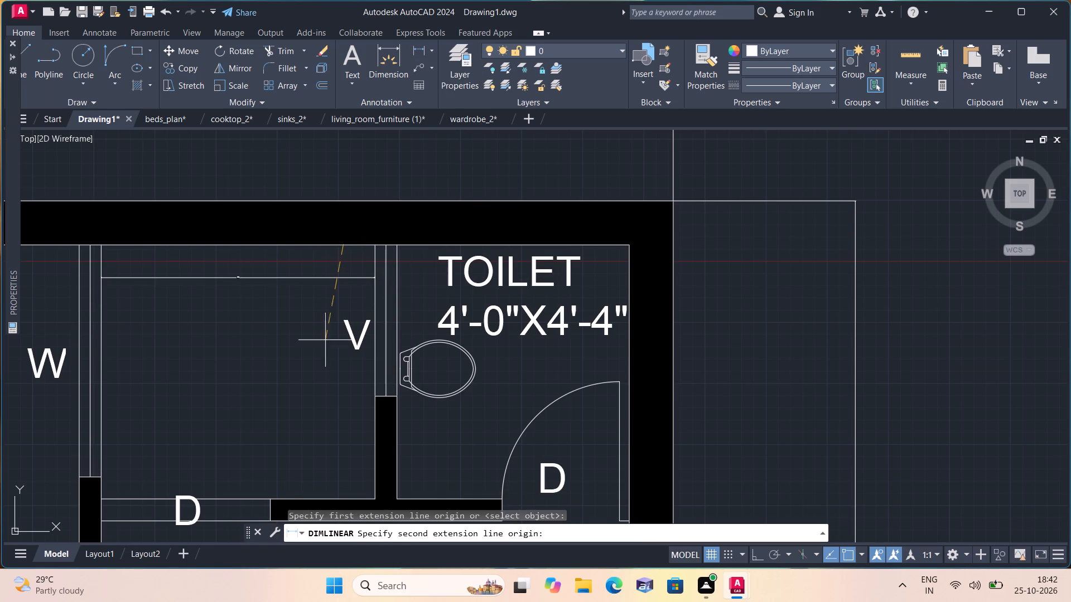
middle_drag(305, 454, 335, 370)
scroll(325, 390, down, 1)
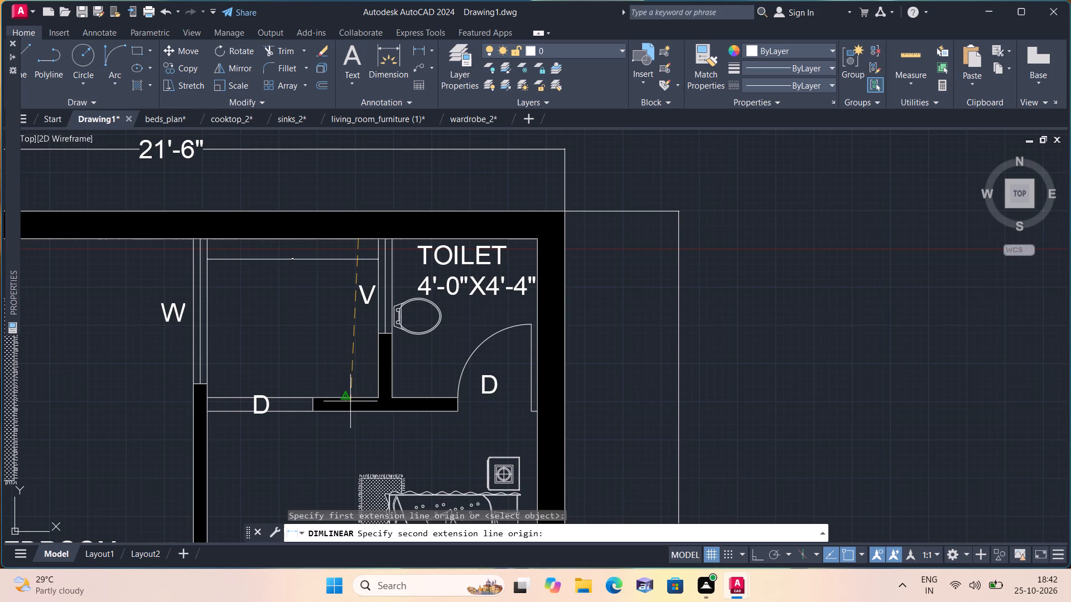
click(344, 396)
click(338, 376)
Set the text height of the small space's width and depth dimensions to 6".
scroll(342, 380, up, 2)
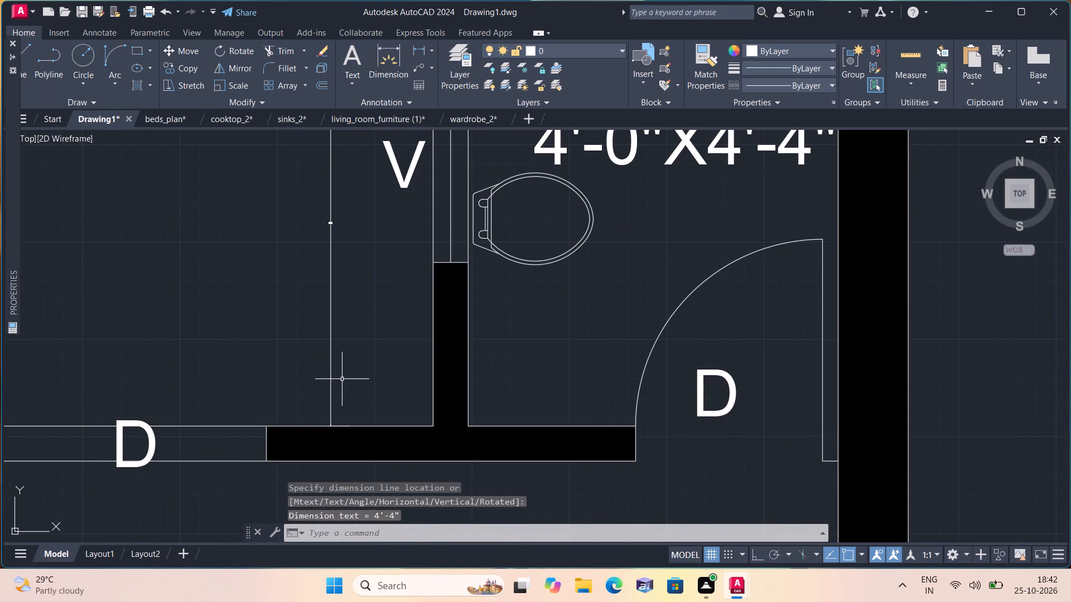
click(343, 379)
click(274, 271)
middle_drag(274, 275, 344, 392)
scroll(281, 293, down, 1)
click(345, 305)
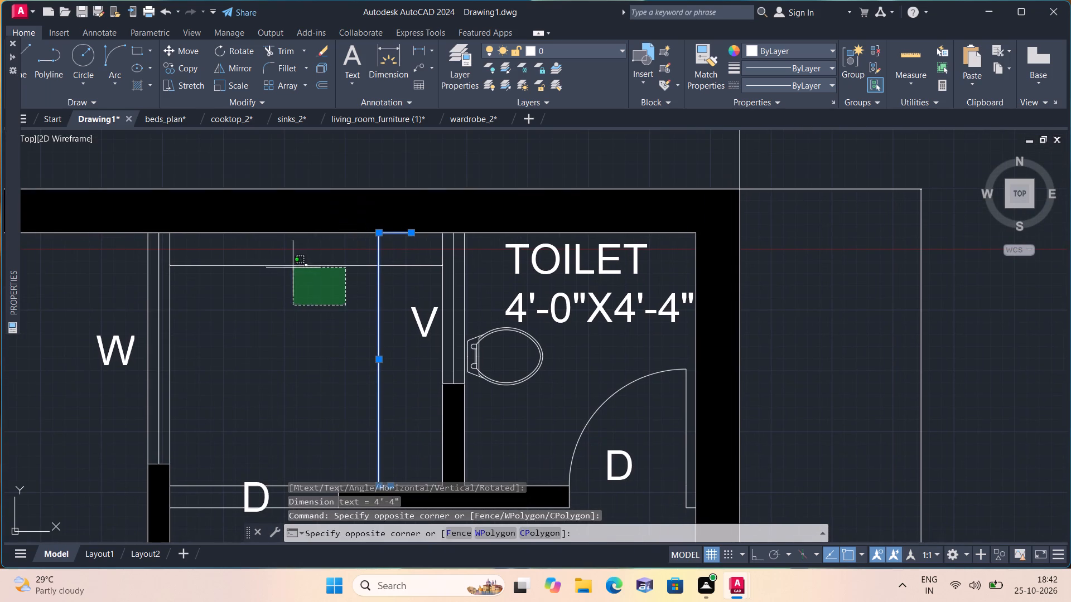
click(284, 259)
right_click(310, 353)
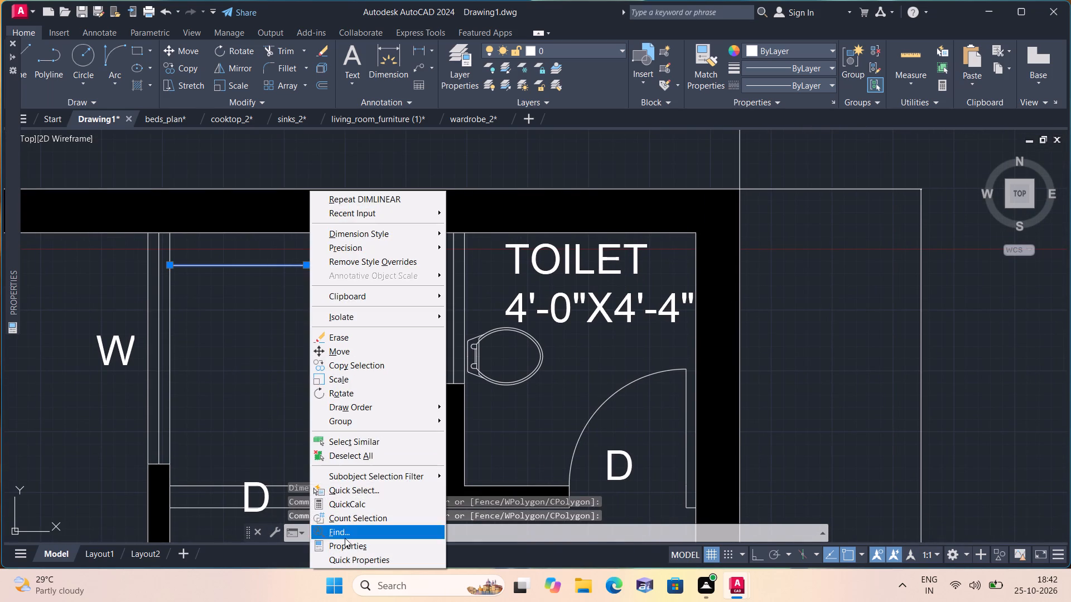
click(353, 546)
scroll(85, 315, down, 4)
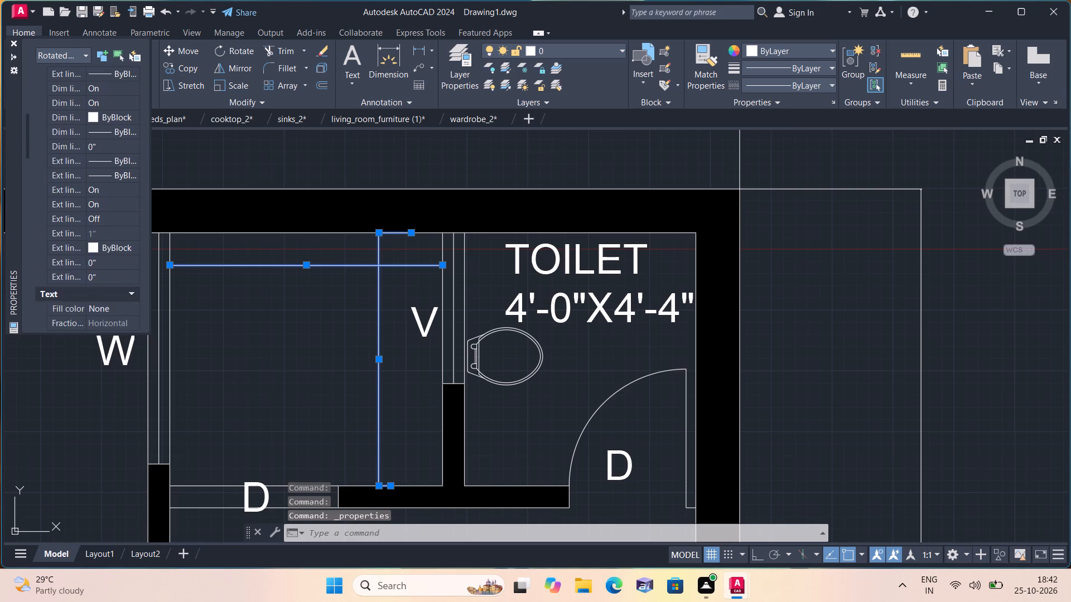
scroll(87, 247, down, 3)
click(100, 162)
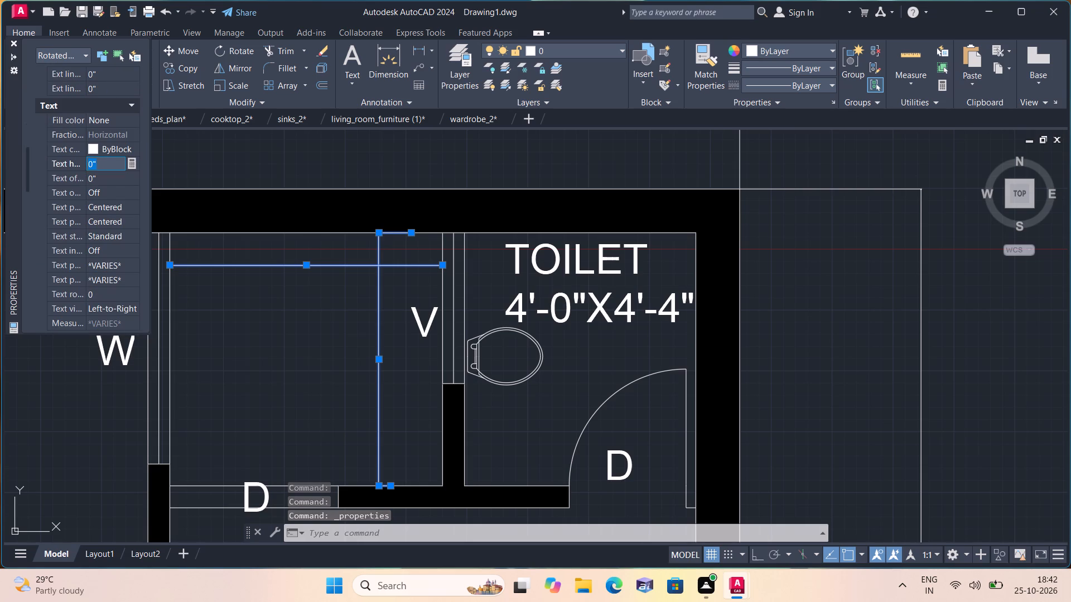
key(BackSpace)
text(6")
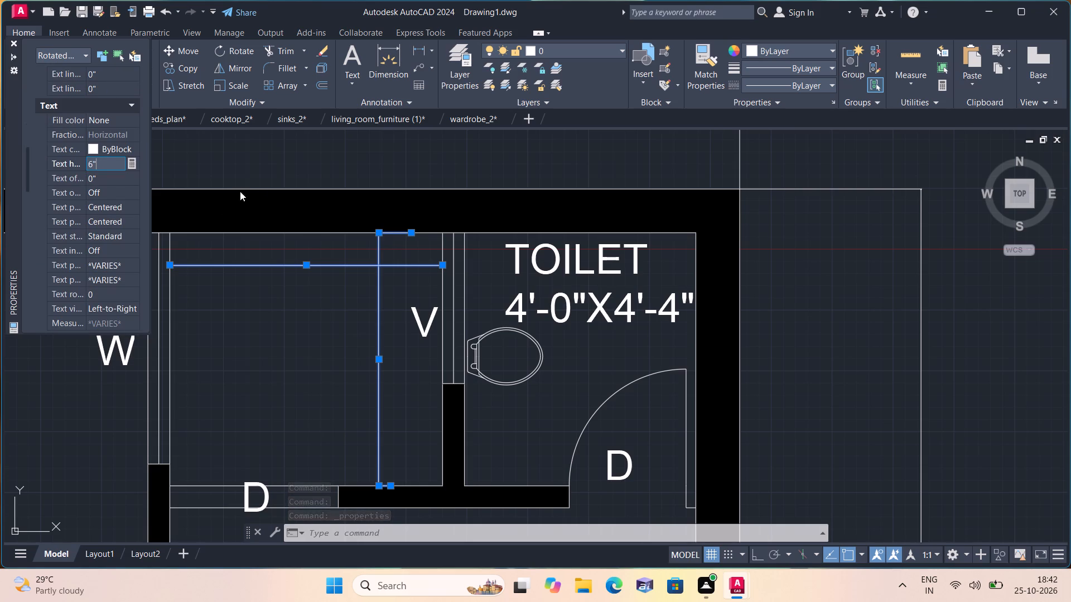
click(254, 173)
click(16, 40)
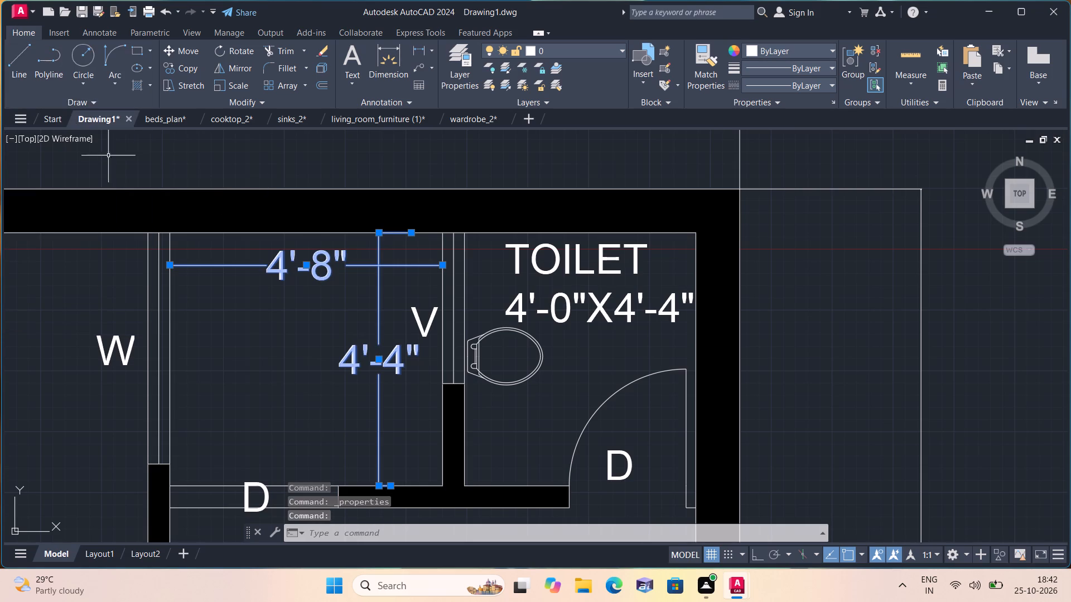
key(Escape)
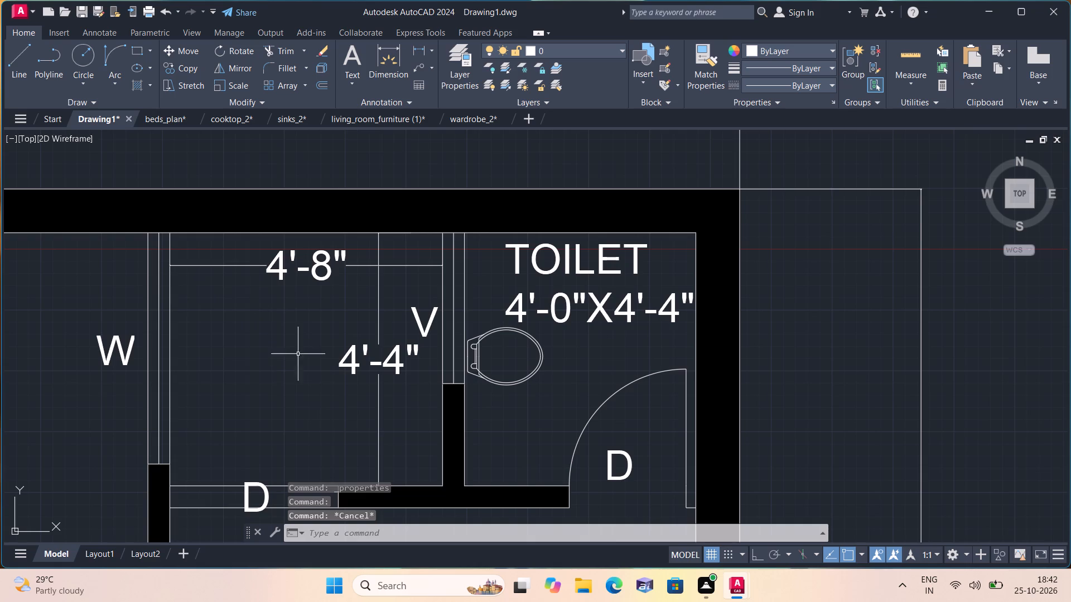
Move the stair number 1 inside the first tread above the UP label, clear of the tread lines.
middle_drag(344, 357, 331, 324)
scroll(338, 343, down, 2)
middle_drag(353, 414, 336, 316)
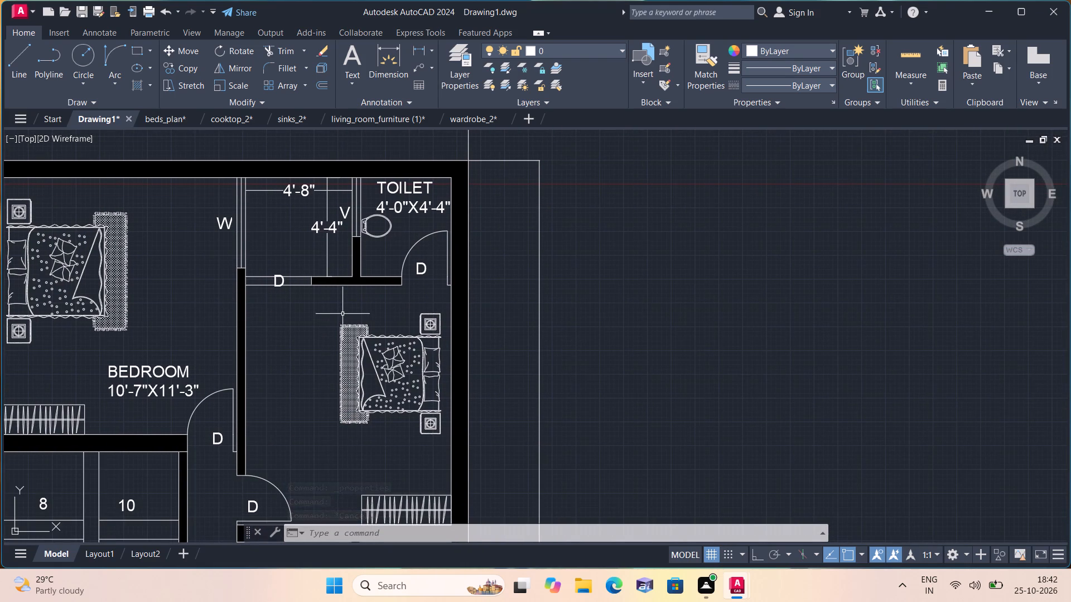
scroll(351, 368, down, 1)
middle_drag(348, 363, 340, 284)
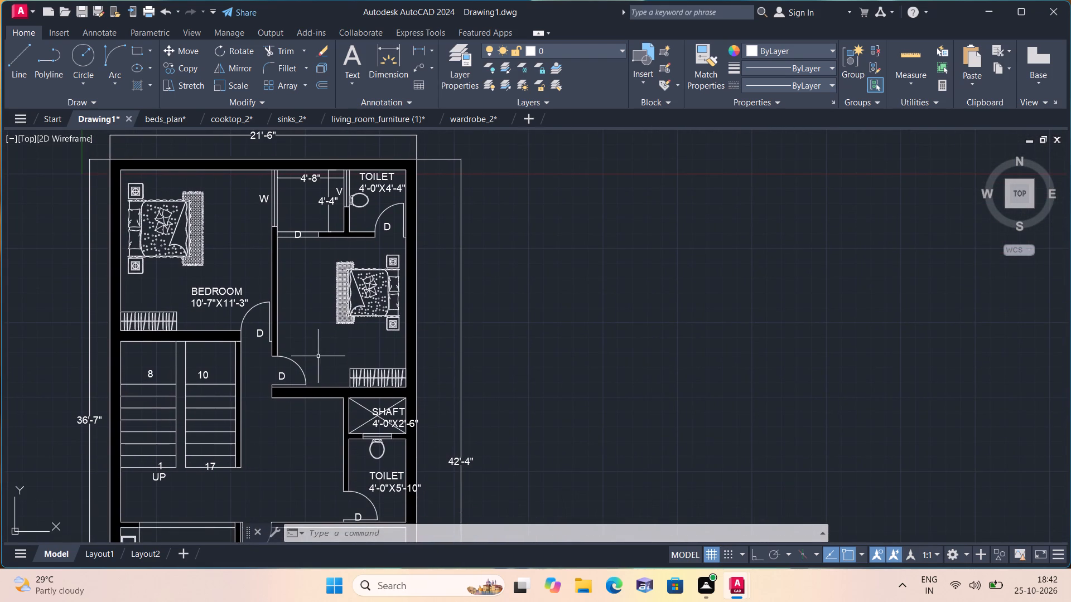
scroll(279, 384, up, 1)
middle_drag(249, 411, 286, 348)
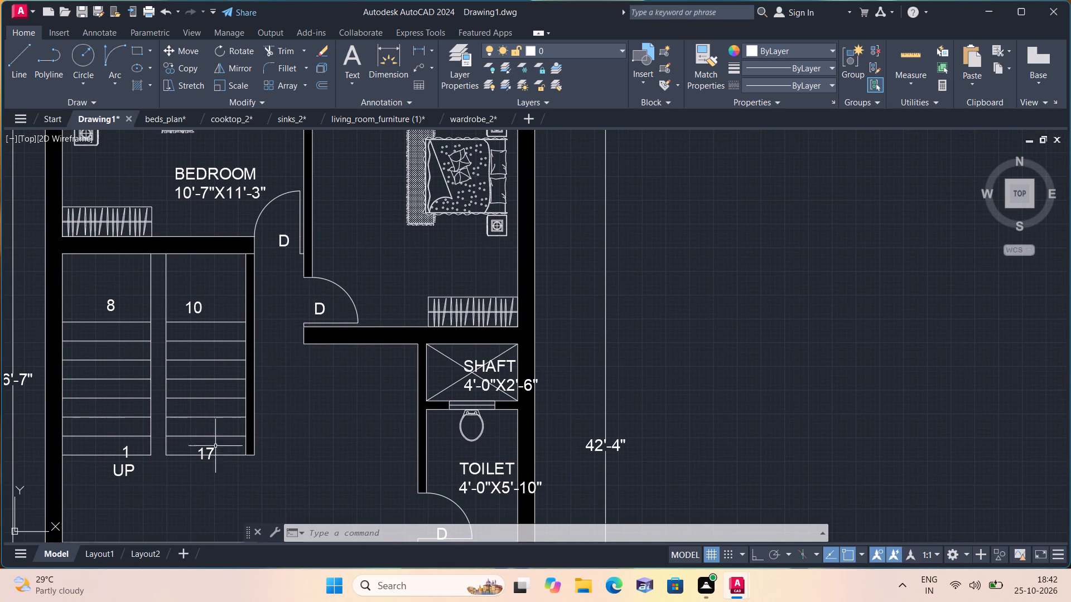
scroll(150, 464, up, 2)
middle_drag(122, 447, 234, 395)
scroll(234, 395, down, 1)
click(227, 386)
click(220, 380)
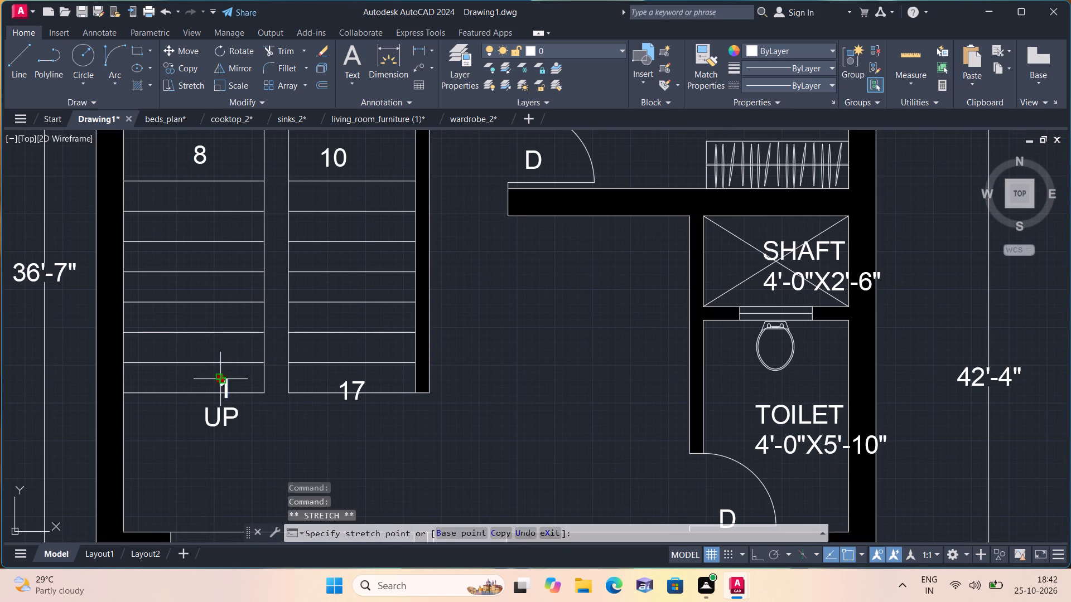
click(212, 371)
scroll(233, 385, up, 1)
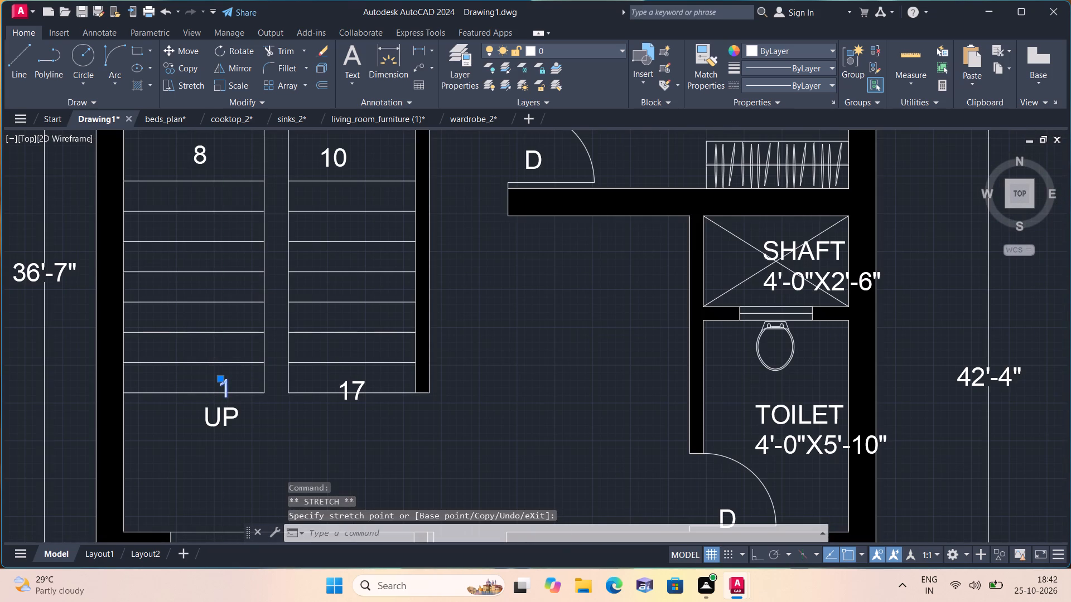
key(Escape)
scroll(232, 389, up, 1)
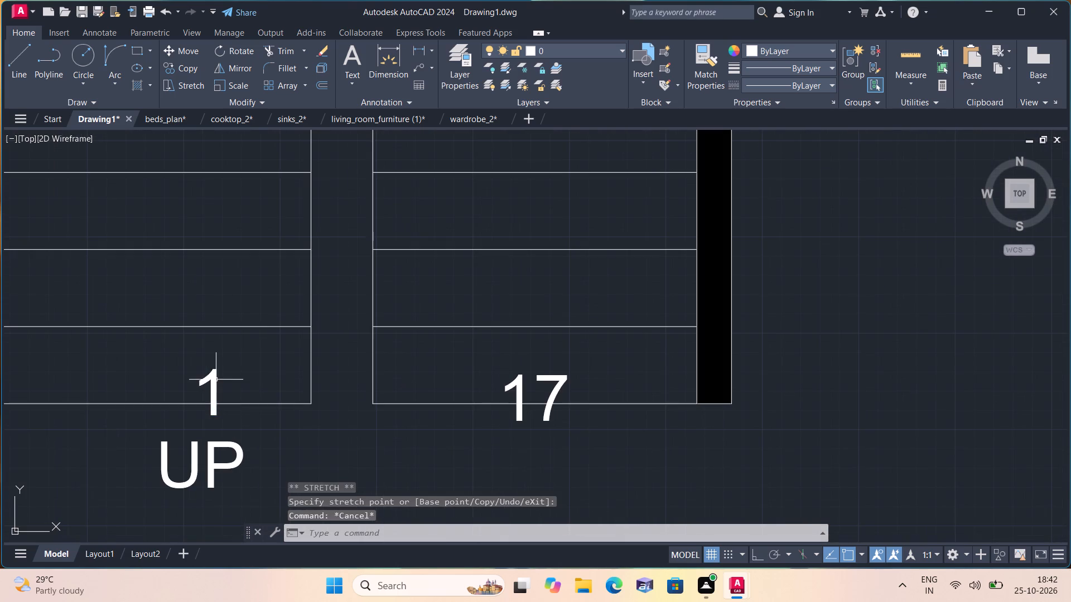
click(216, 378)
click(201, 369)
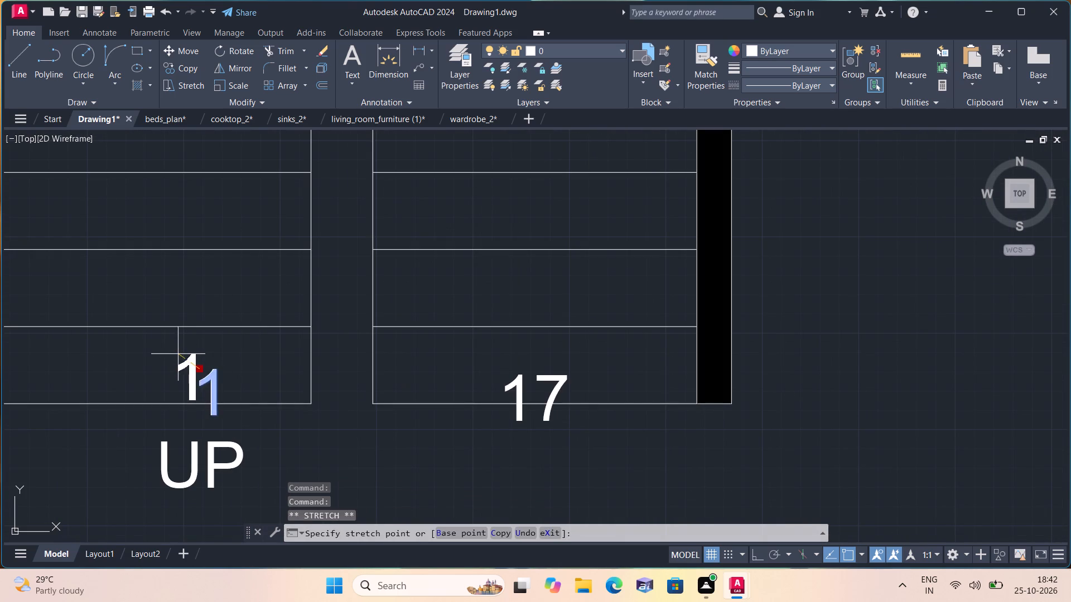
click(171, 351)
key(Escape)
scroll(197, 360, down, 2)
scroll(362, 386, up, 1)
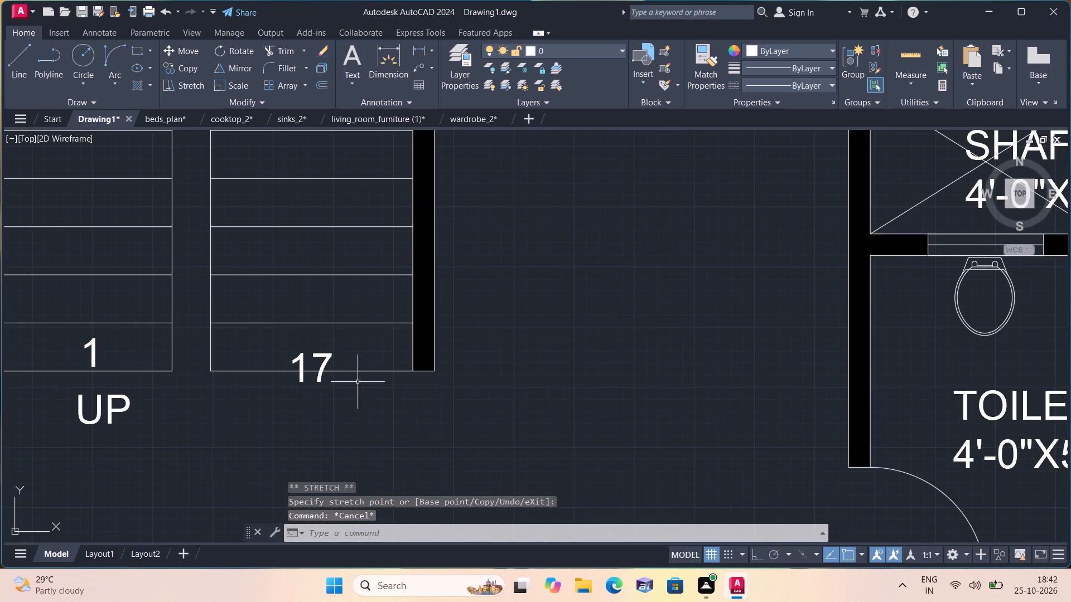
Move the stair number 17 up inside its tread, clear of the tread lines.
click(306, 357)
click(298, 352)
click(292, 353)
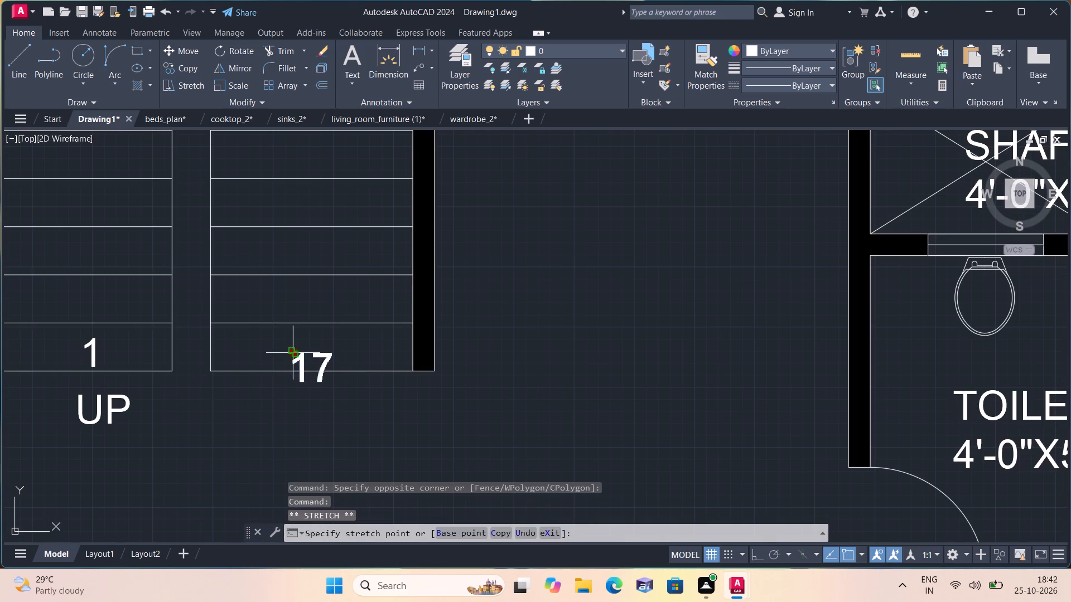
click(287, 333)
scroll(281, 351, down, 1)
key(Escape)
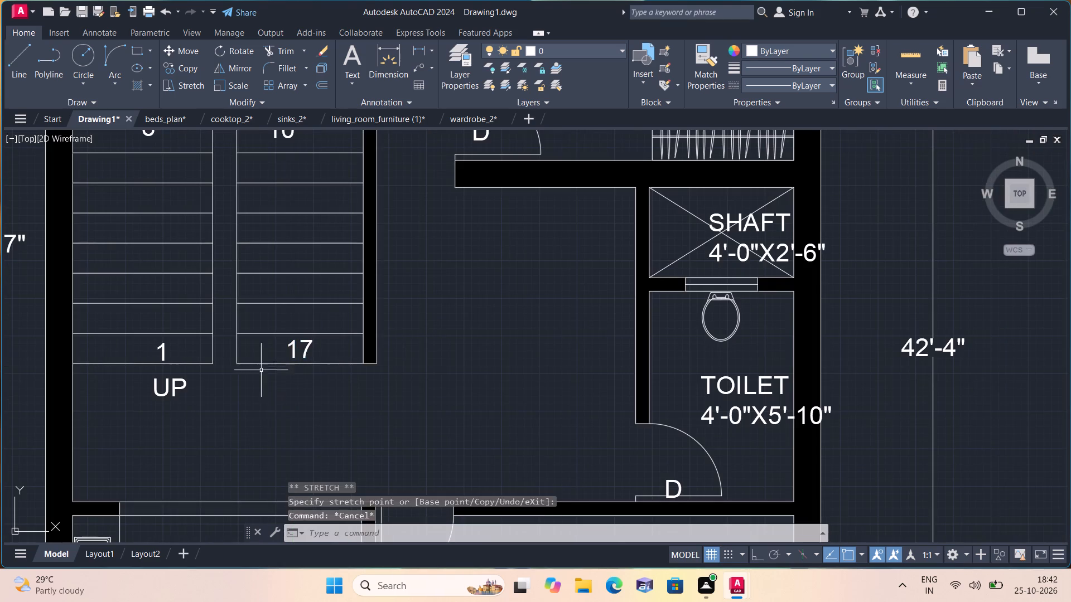
Draw a straight vertical arrow shaft up the UP flight, from the middle of tread 1's front edge across five treads.
middle_drag(262, 368, 365, 410)
key(F8)
key(l)
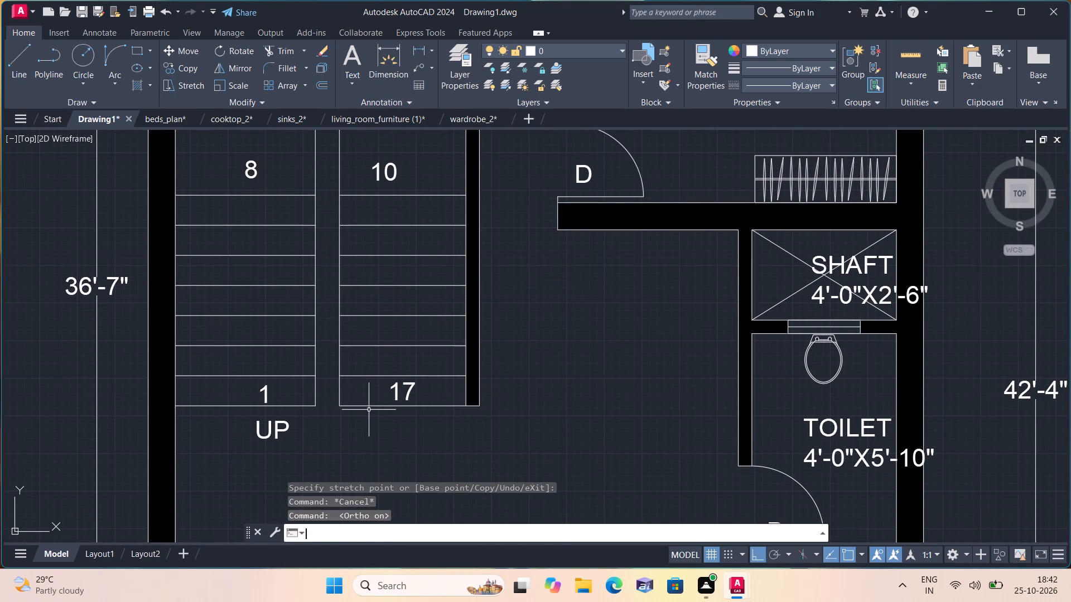
key(space)
click(250, 402)
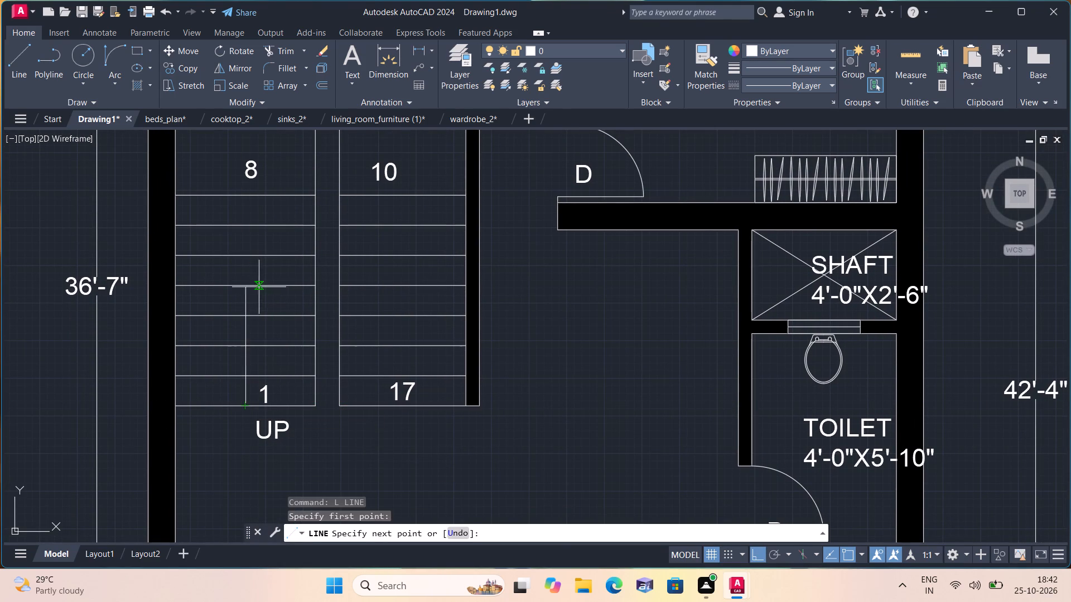
click(242, 253)
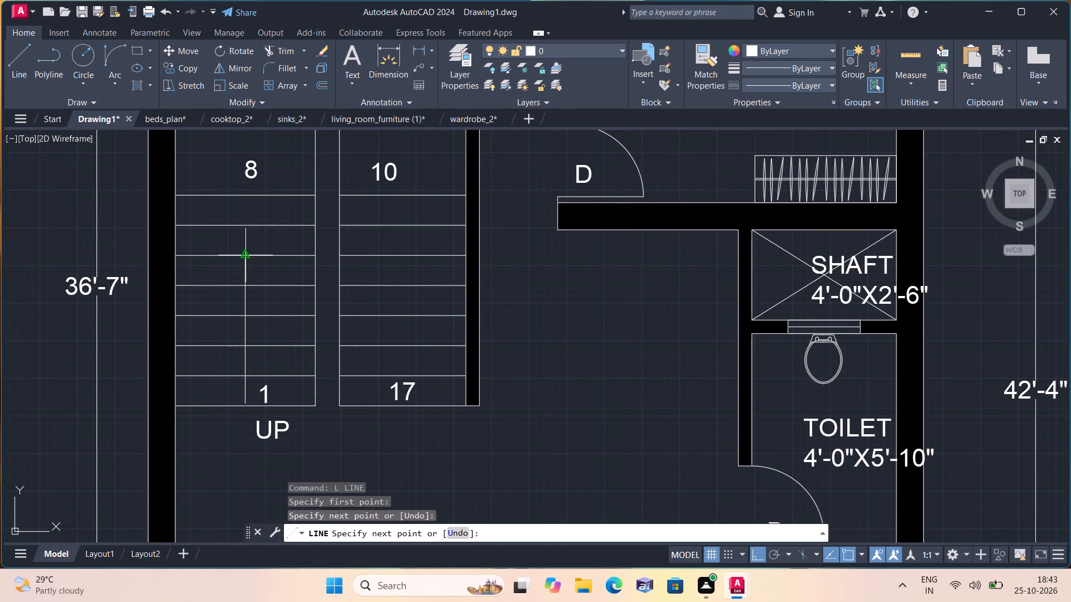
scroll(242, 253, up, 2)
key(Escape)
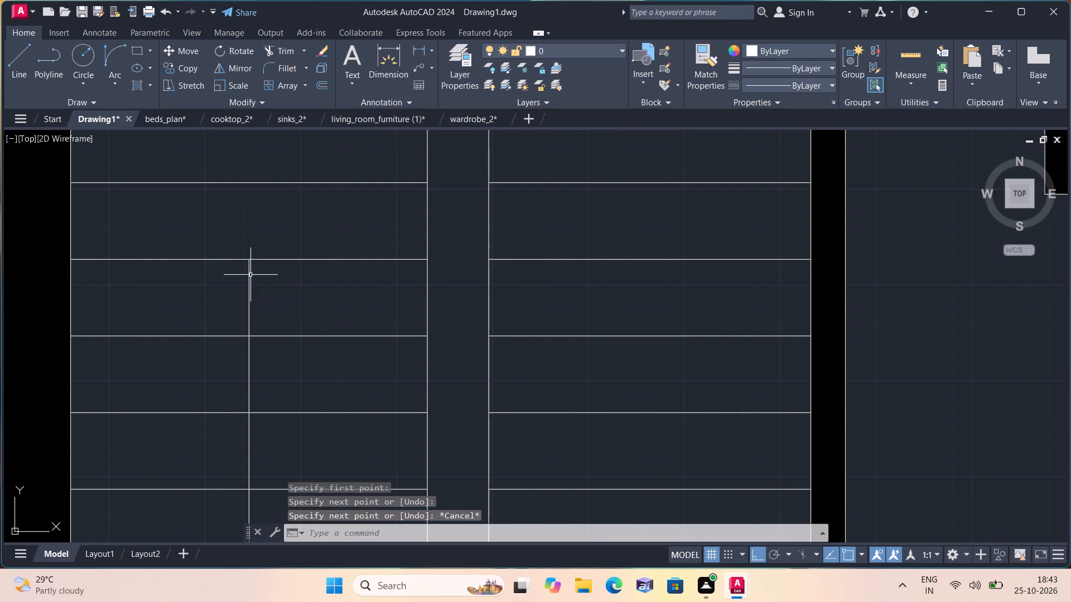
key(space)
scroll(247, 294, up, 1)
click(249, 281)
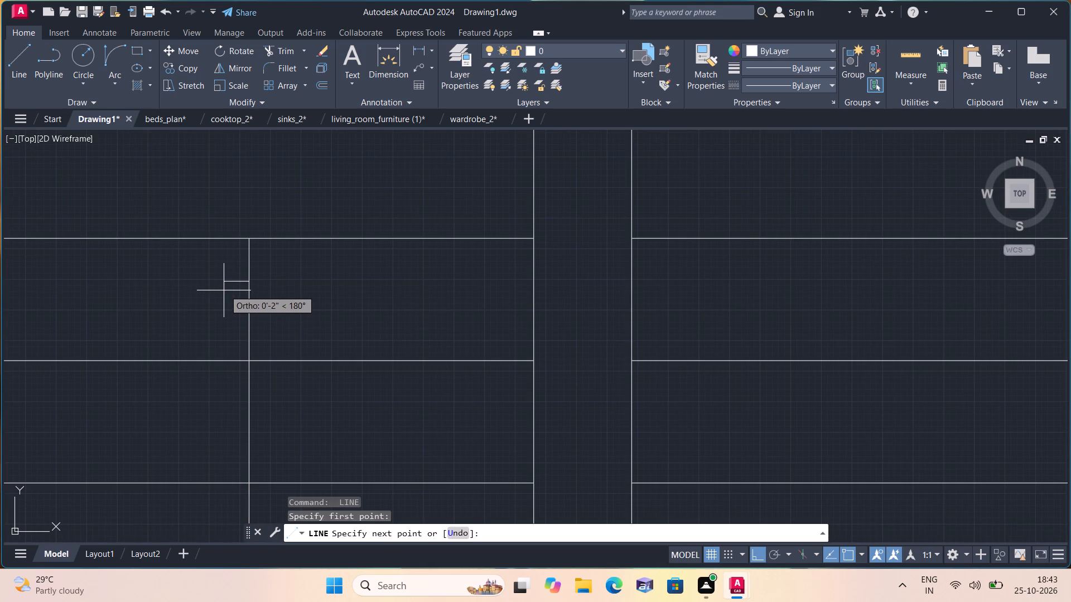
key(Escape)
Draw the left half of an arrowhead with two lines, from the shaft's upper end out to the side and back to the shaft.
key(space)
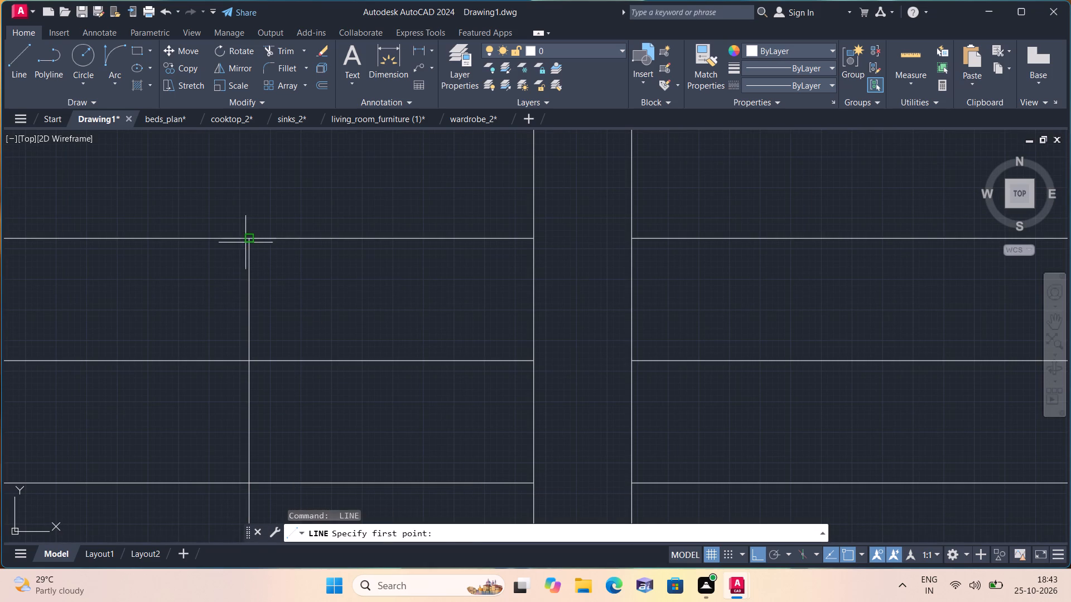
click(247, 238)
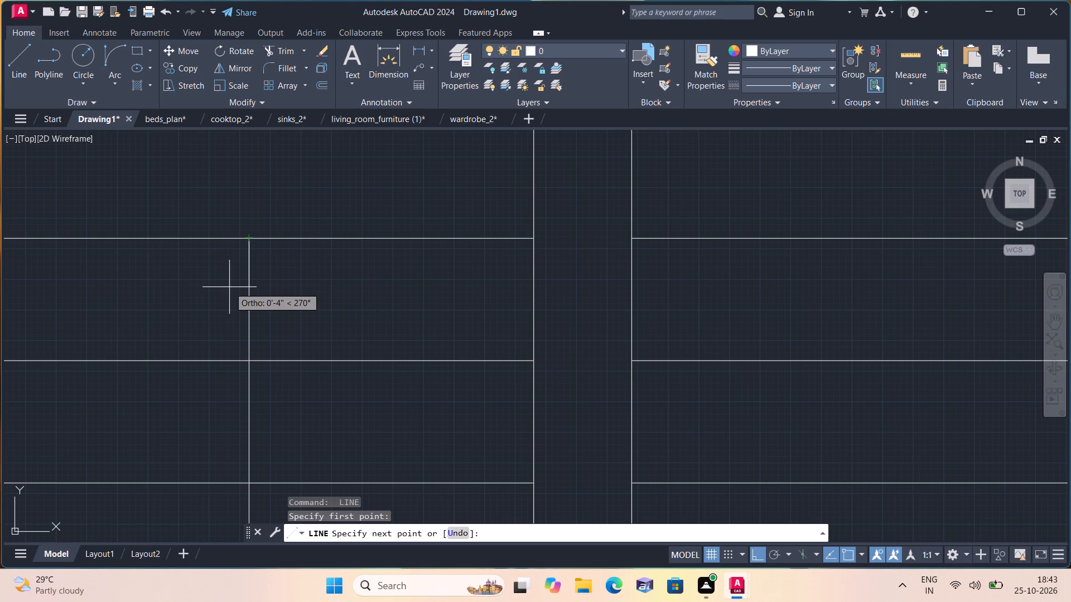
key(F8)
click(230, 297)
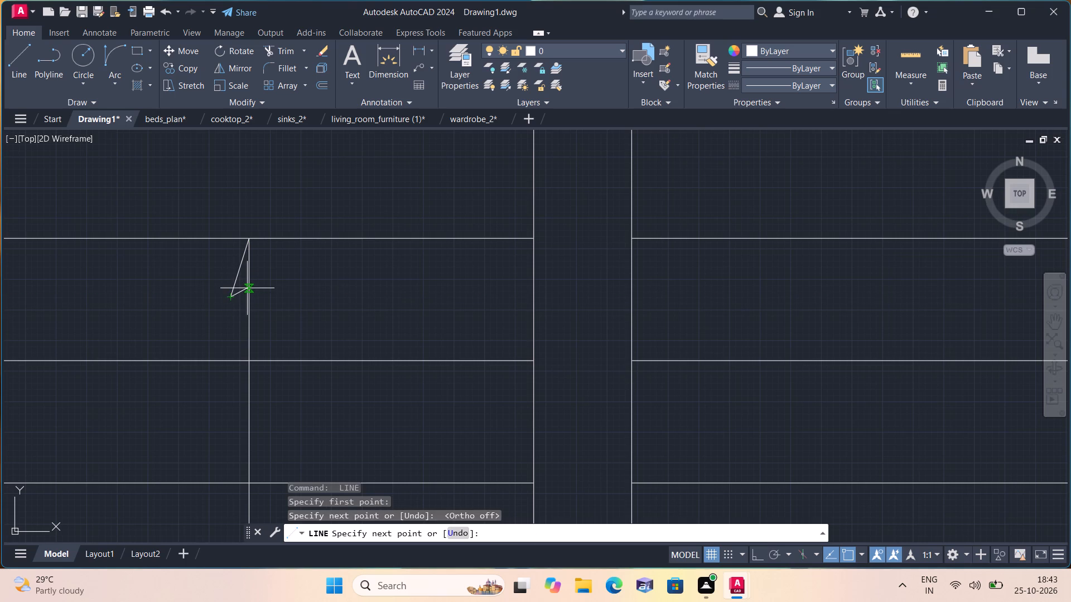
click(247, 287)
key(space)
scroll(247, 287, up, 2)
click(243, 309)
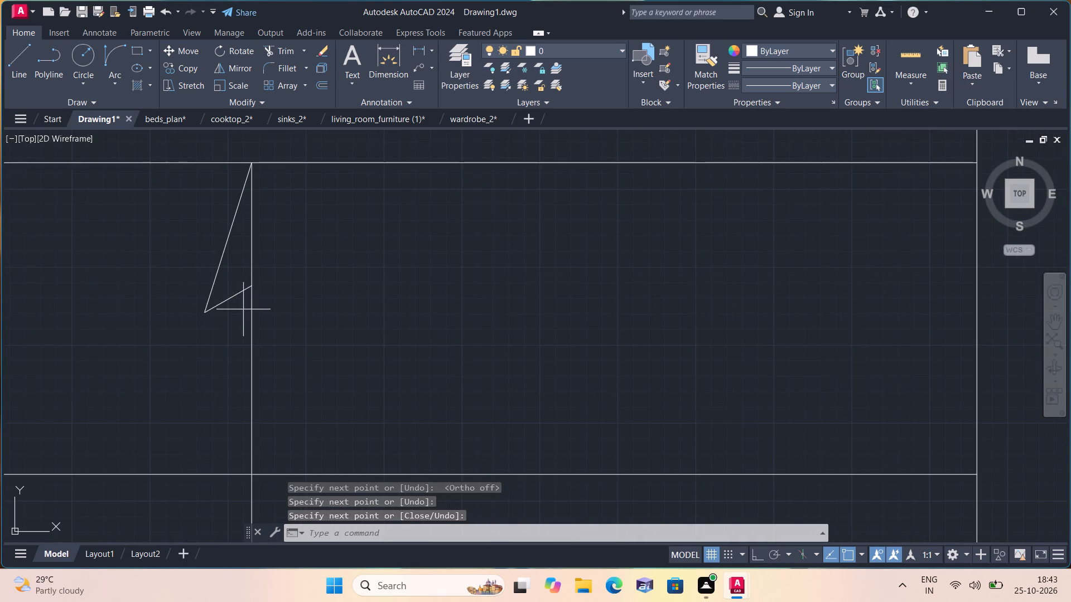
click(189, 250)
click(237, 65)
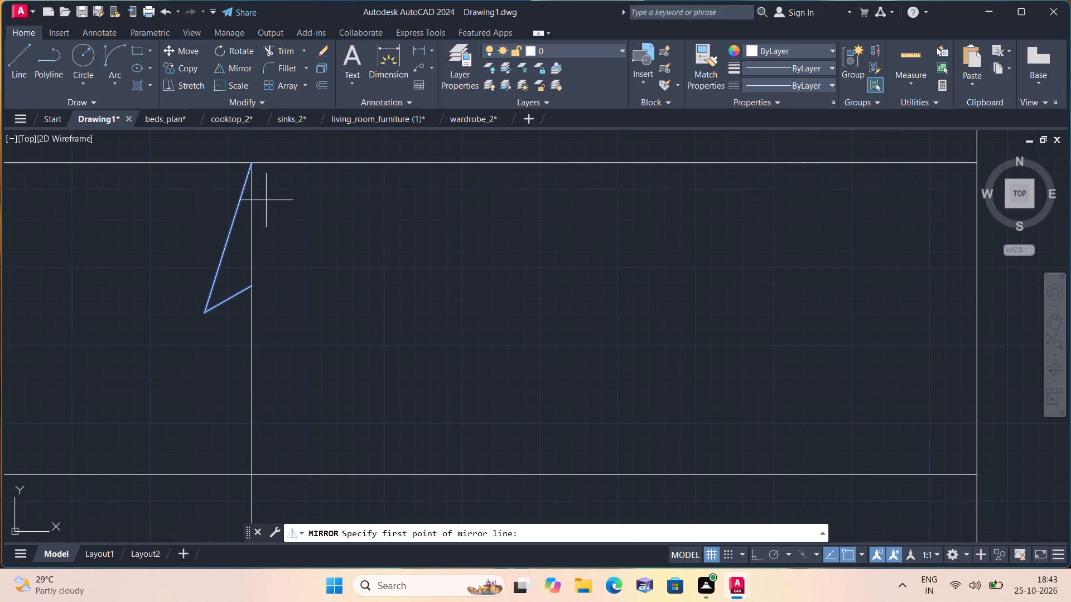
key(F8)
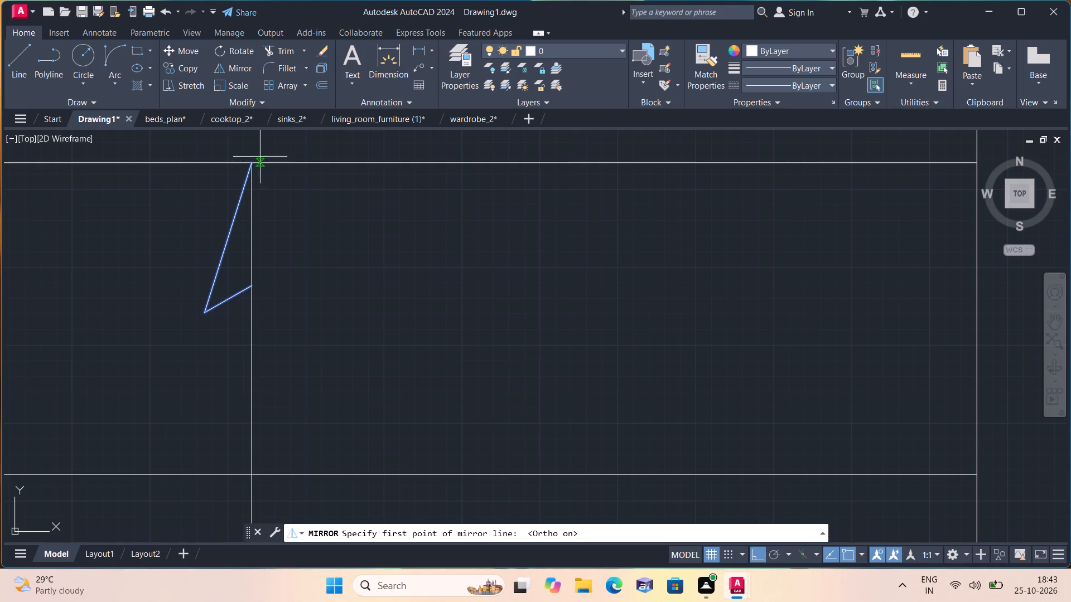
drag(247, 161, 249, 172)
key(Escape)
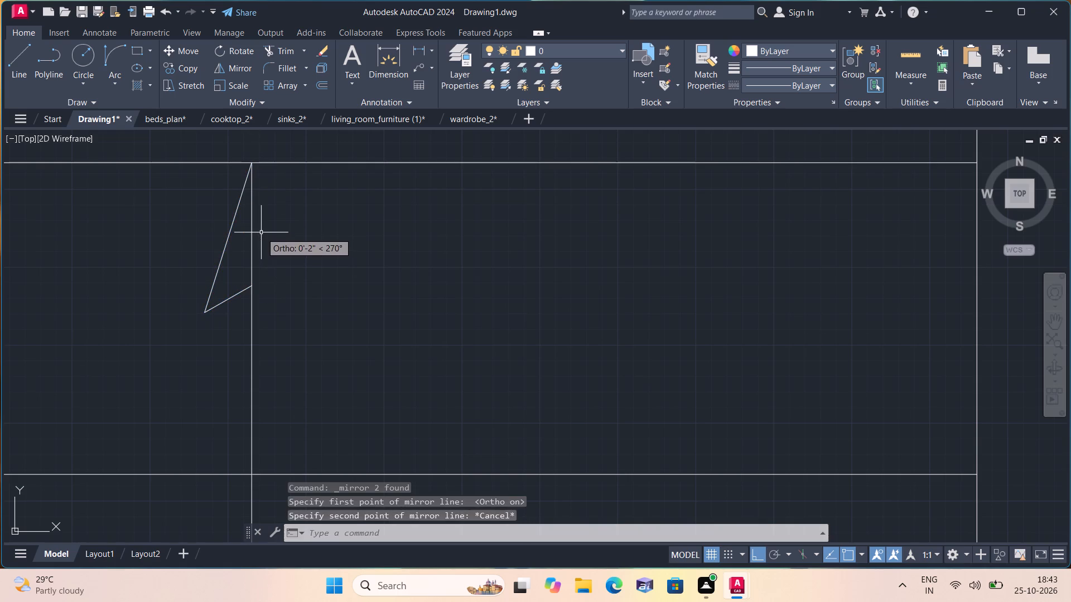
Mirror the two half-arrowhead lines about the vertical shaft, keeping the source lines, to complete the stair arrow.
click(244, 293)
click(211, 248)
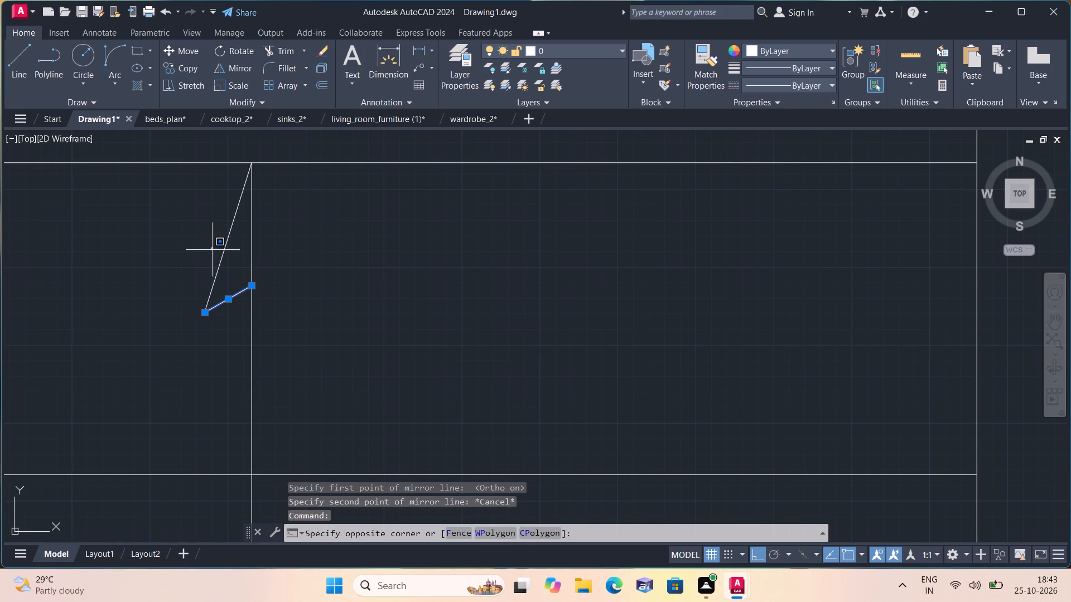
double_click(226, 260)
click(220, 249)
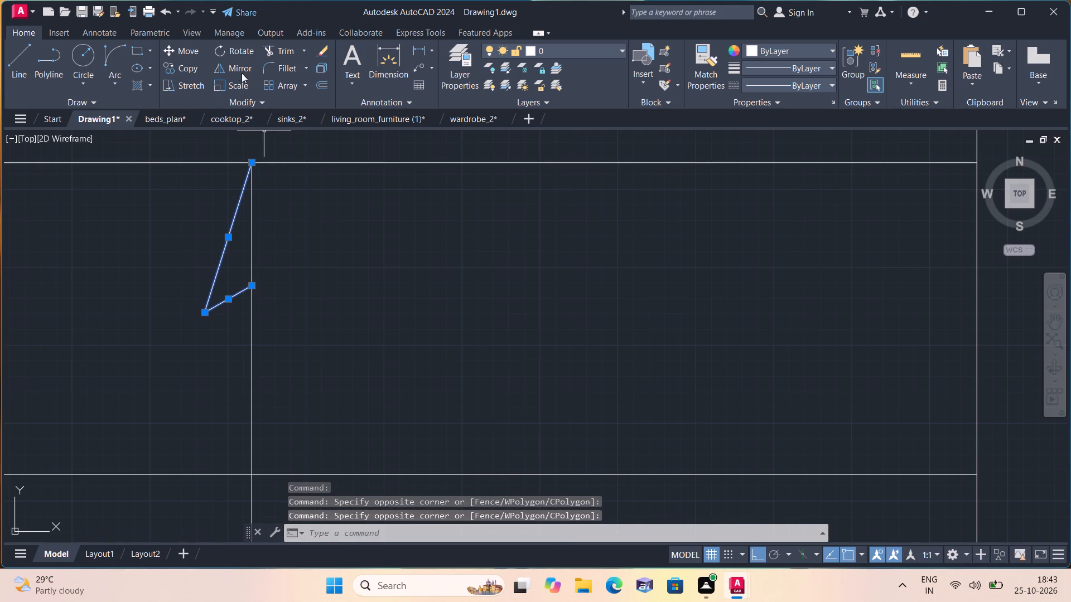
click(230, 66)
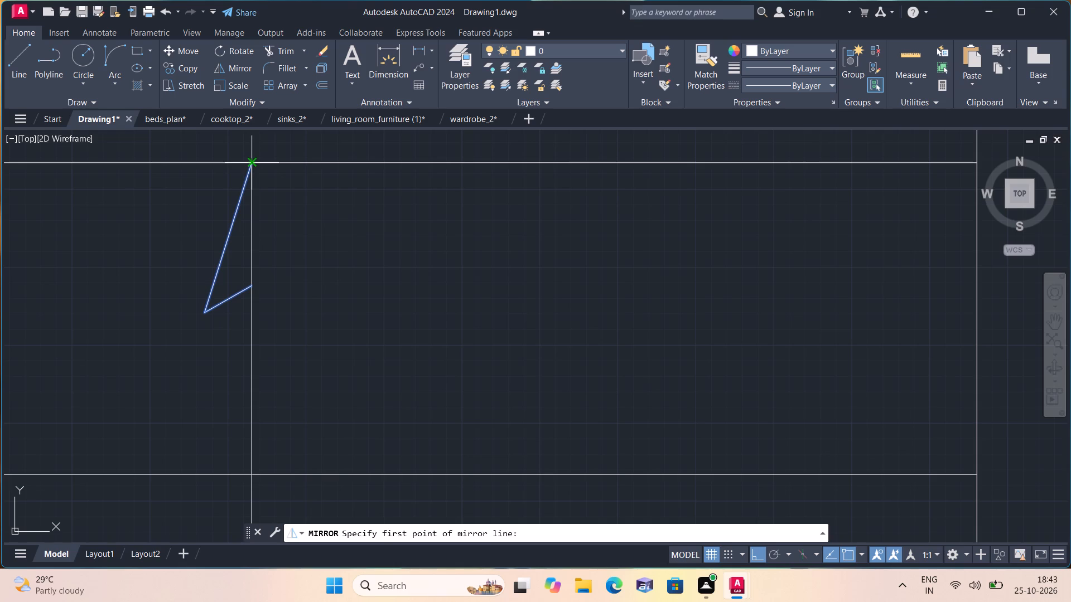
click(253, 162)
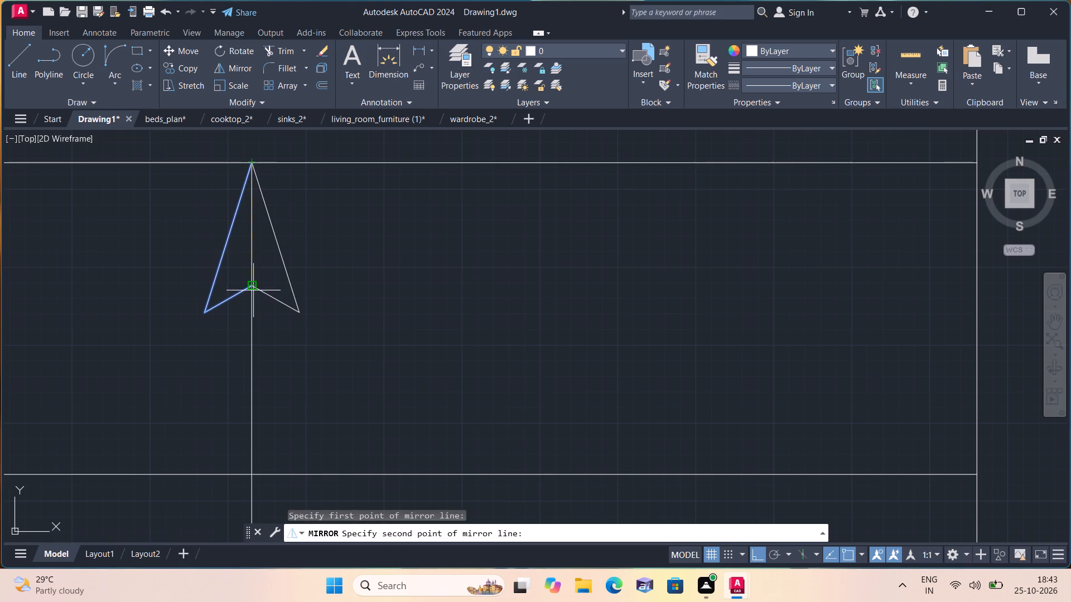
click(253, 290)
text(N)
key(space)
Move the SHAFT 4'-0"X2'-6" label up and to the left so it fits inside the shaft's walls.
scroll(316, 309, down, 1)
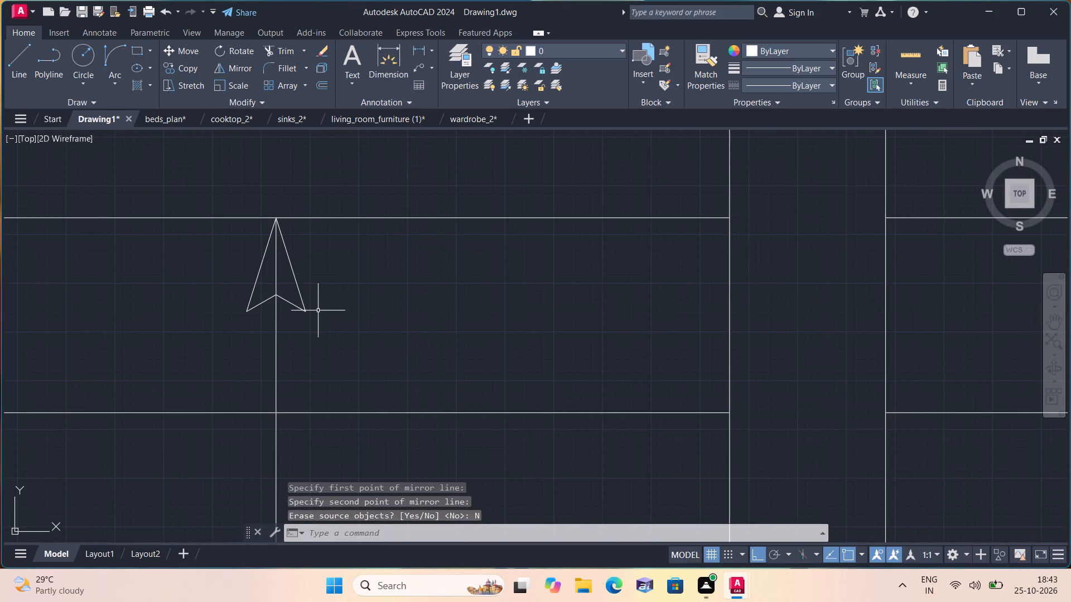
scroll(318, 313, down, 2)
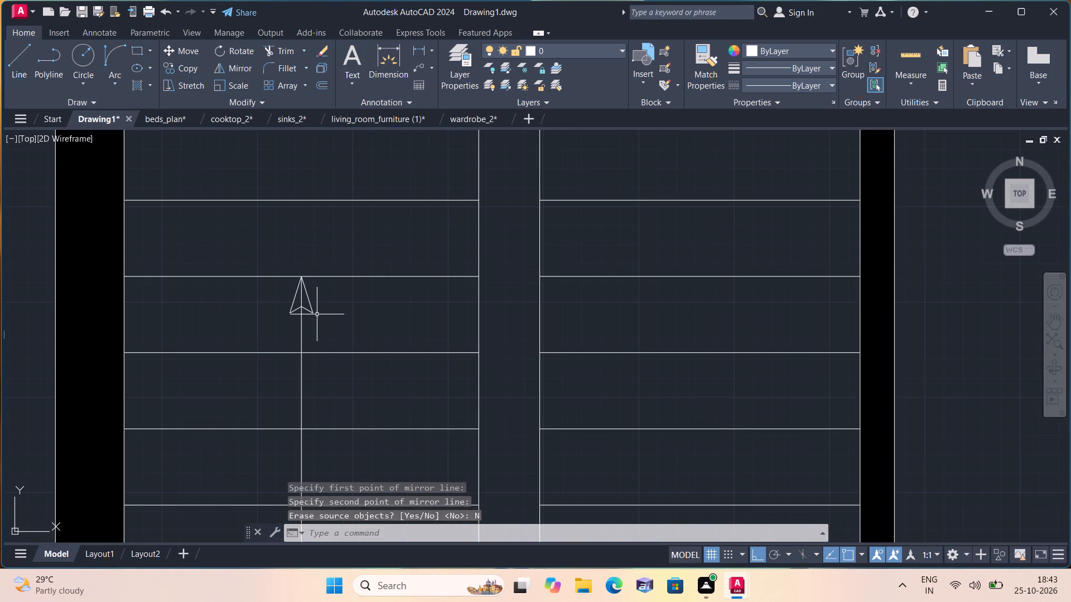
scroll(326, 331, down, 2)
middle_drag(423, 322, 399, 290)
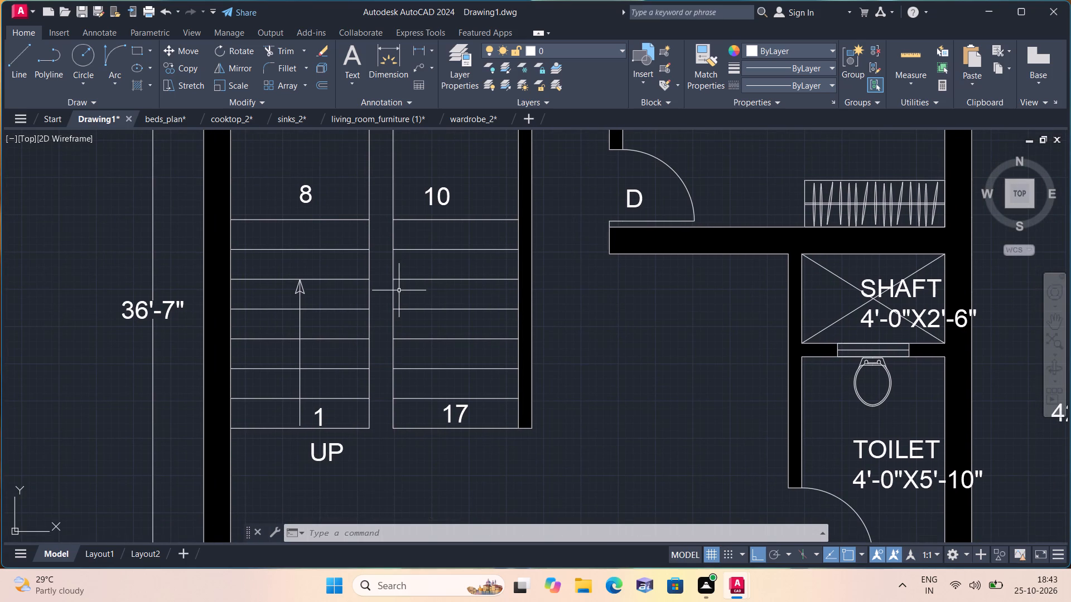
scroll(399, 290, down, 1)
middle_drag(512, 363, 392, 354)
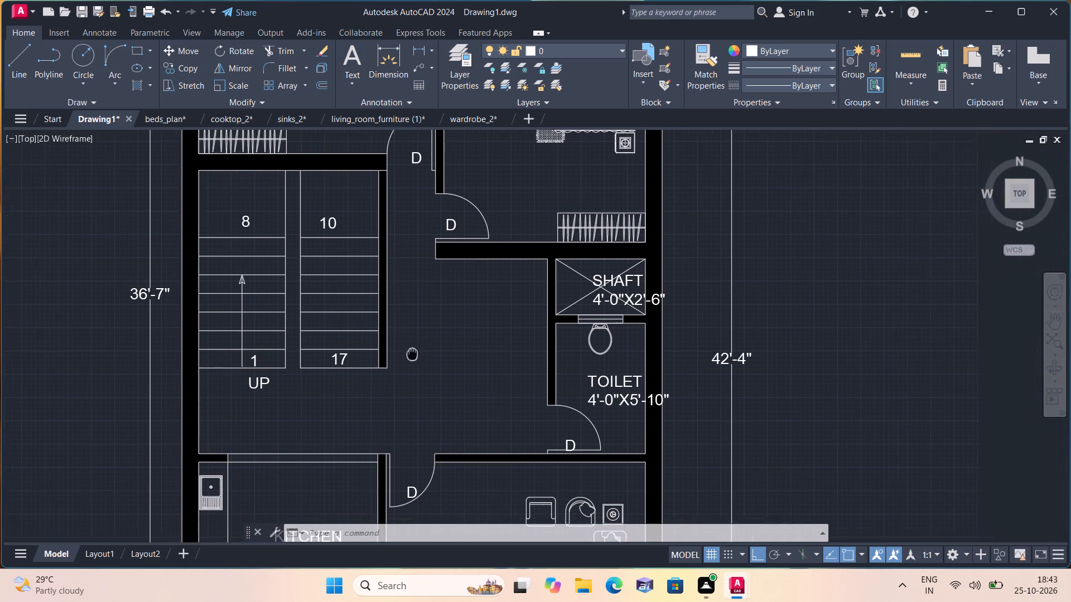
middle_drag(392, 354, 354, 356)
scroll(494, 305, up, 1)
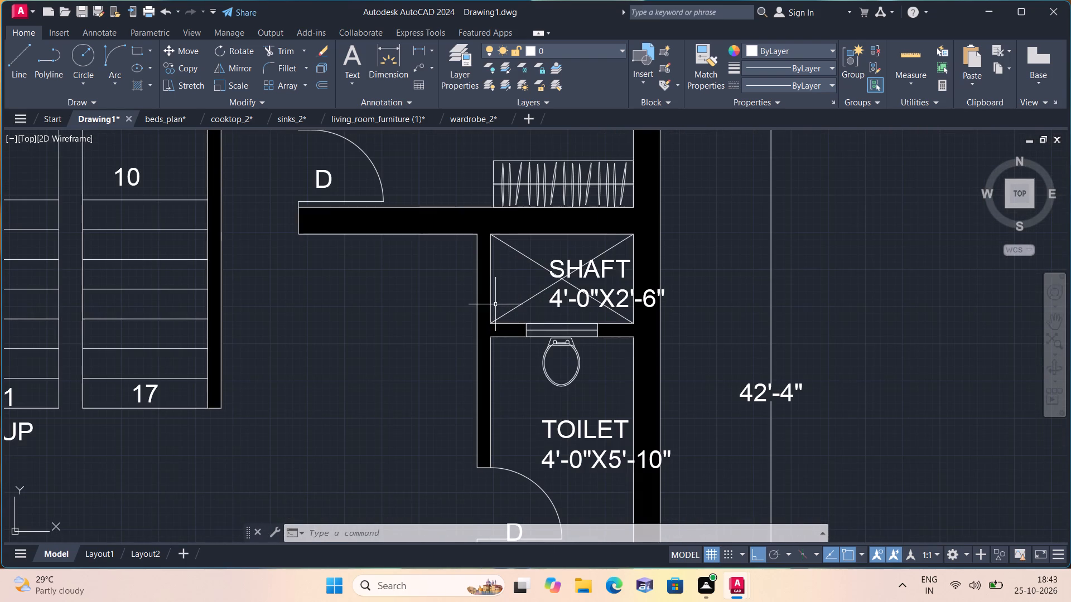
scroll(596, 295, up, 1)
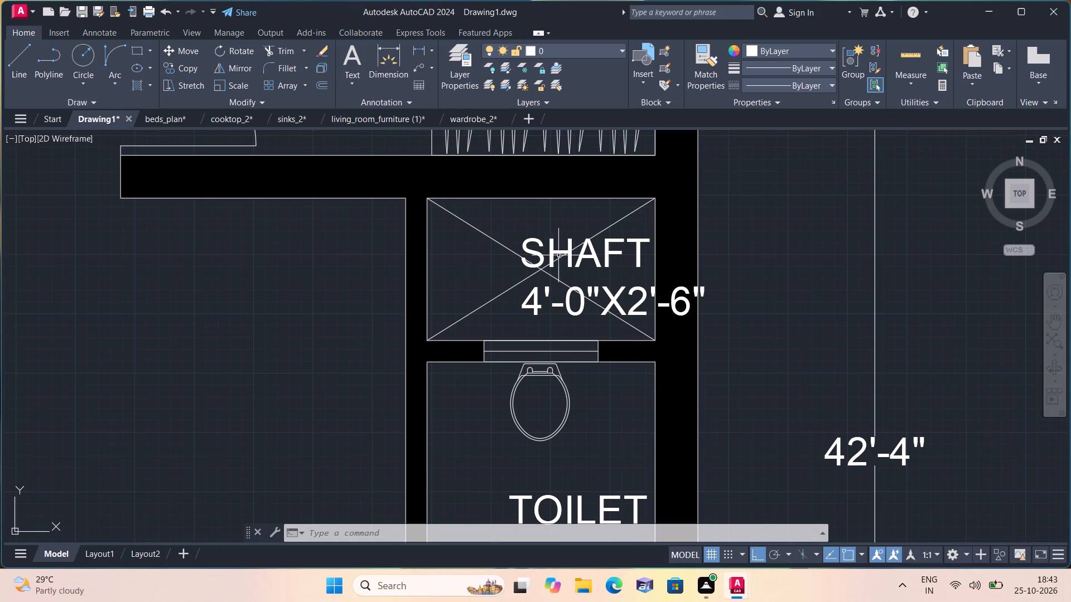
click(541, 245)
click(523, 239)
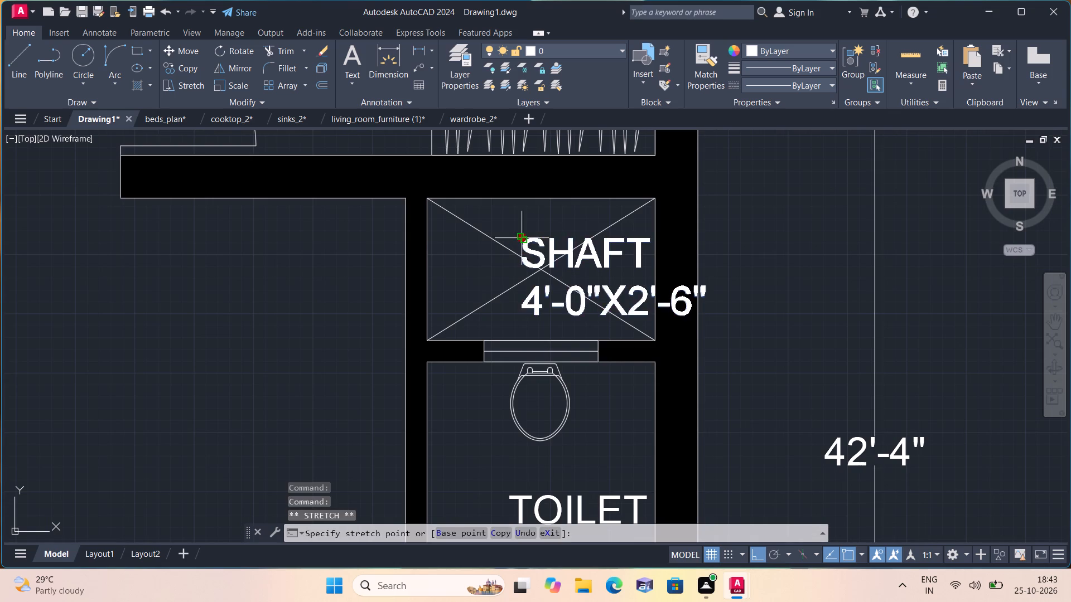
click(451, 222)
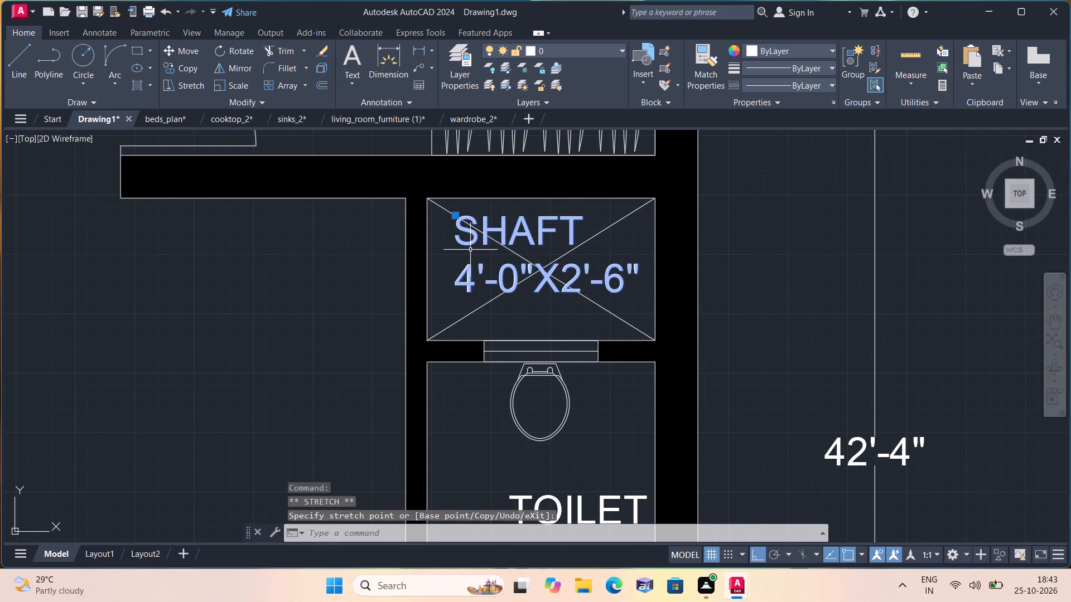
key(Escape)
Move the toilet's door mark D straight up inside the door swing, clear of the door leaf line.
middle_drag(513, 331, 495, 280)
scroll(506, 324, down, 1)
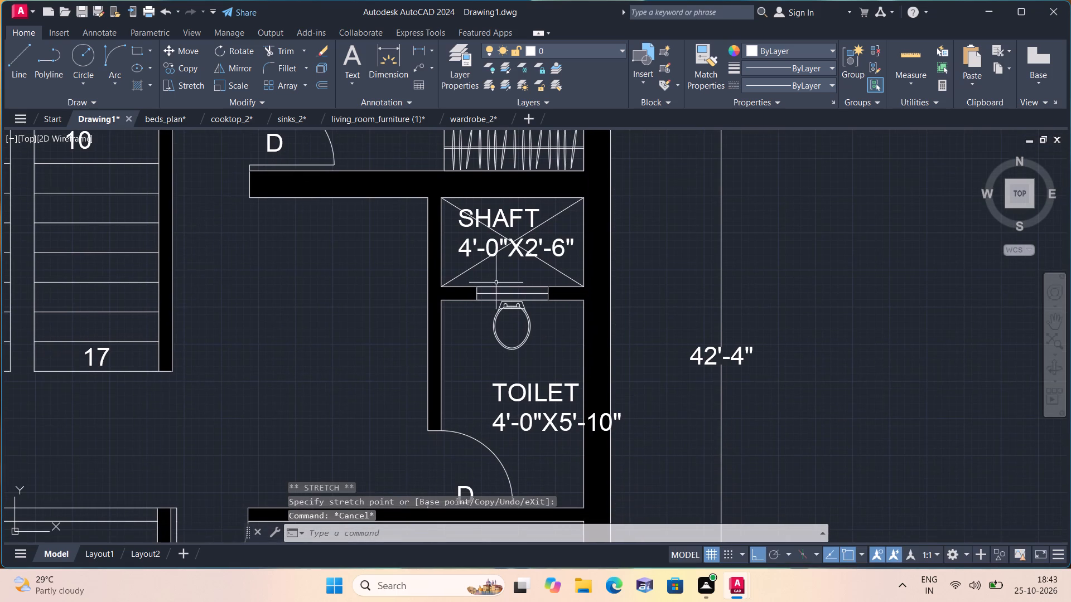
middle_drag(517, 406, 502, 357)
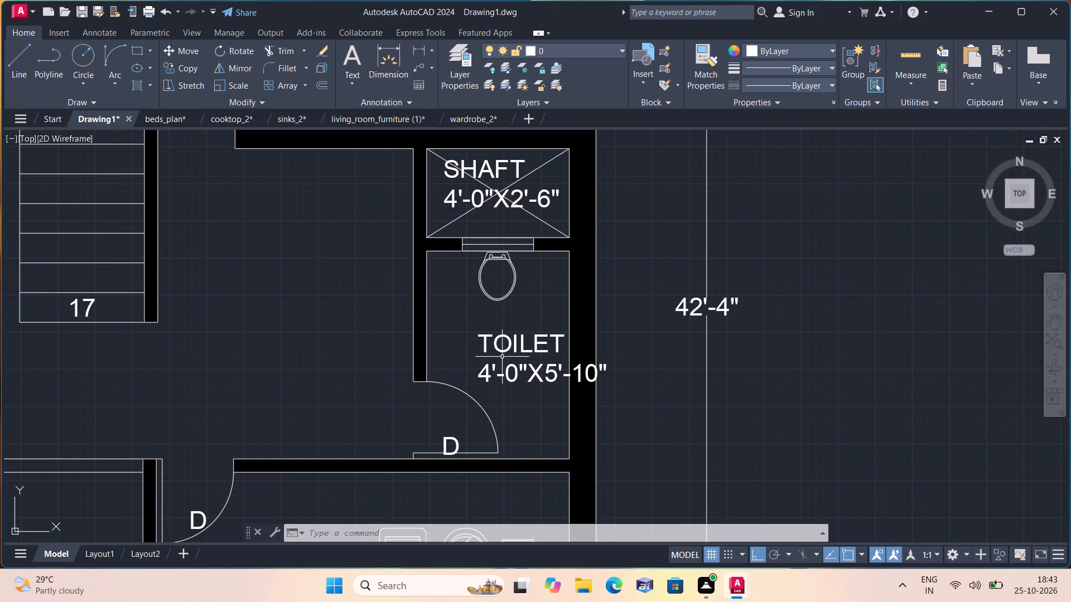
click(455, 439)
click(446, 437)
click(430, 411)
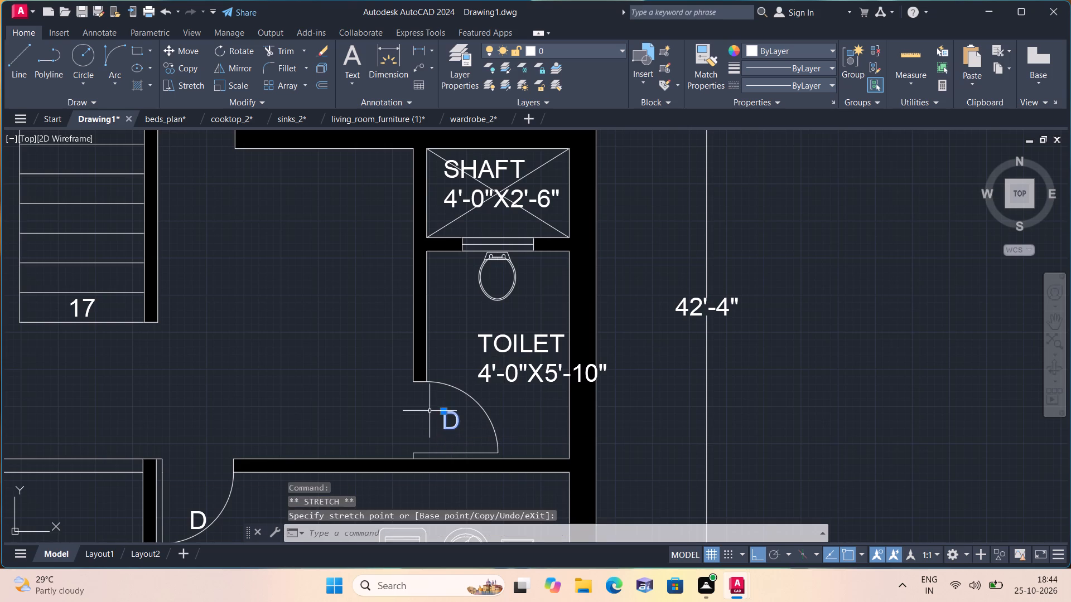
key(Escape)
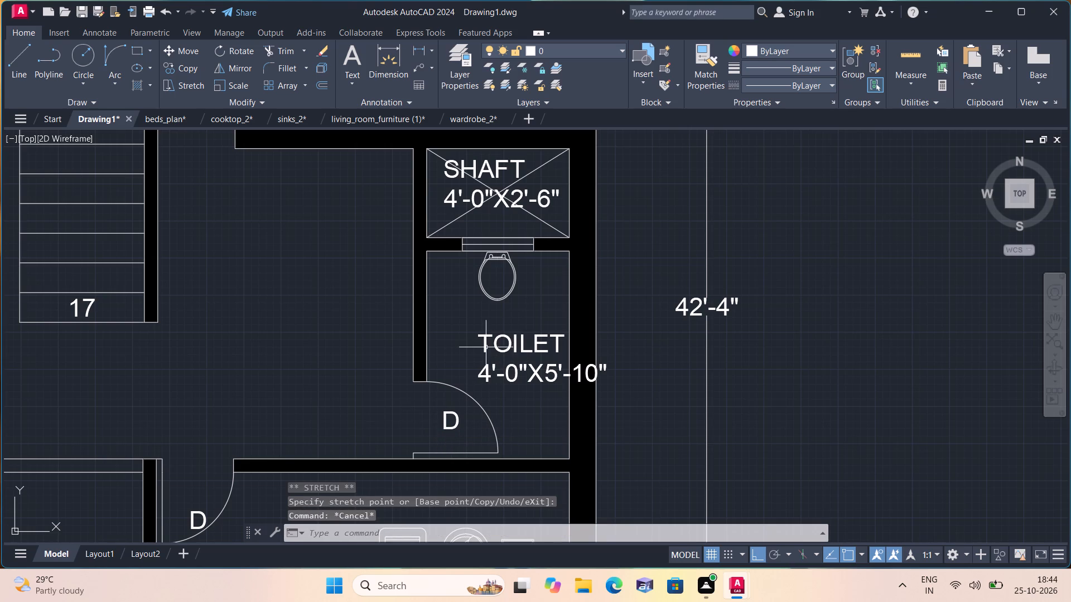
Shift the TOILET 4'-0"X5'-10" label horizontally to the left so it fits between the toilet's side walls.
click(485, 346)
click(476, 336)
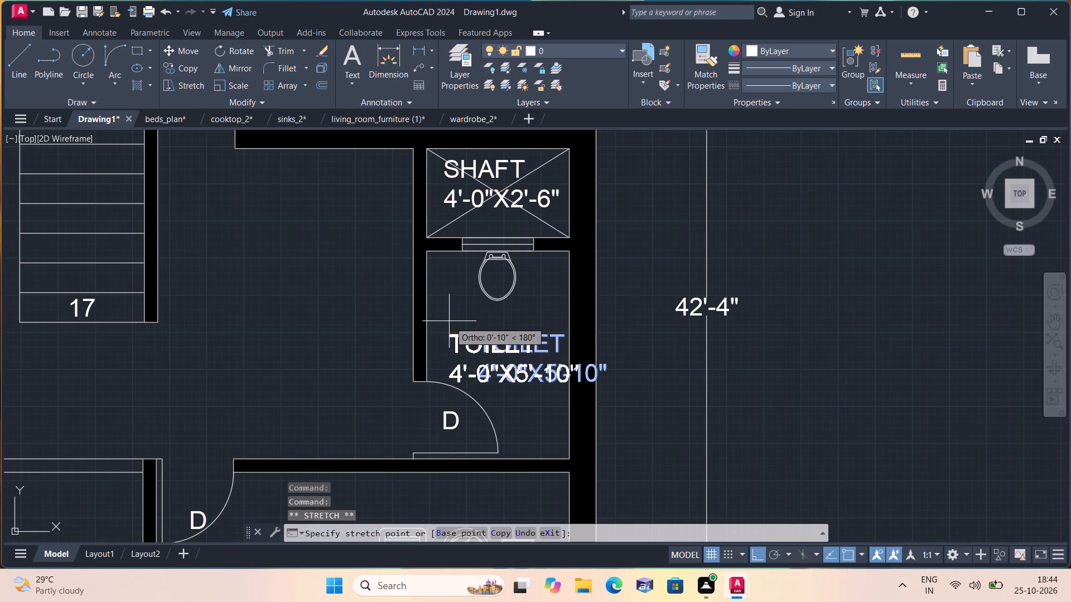
click(442, 313)
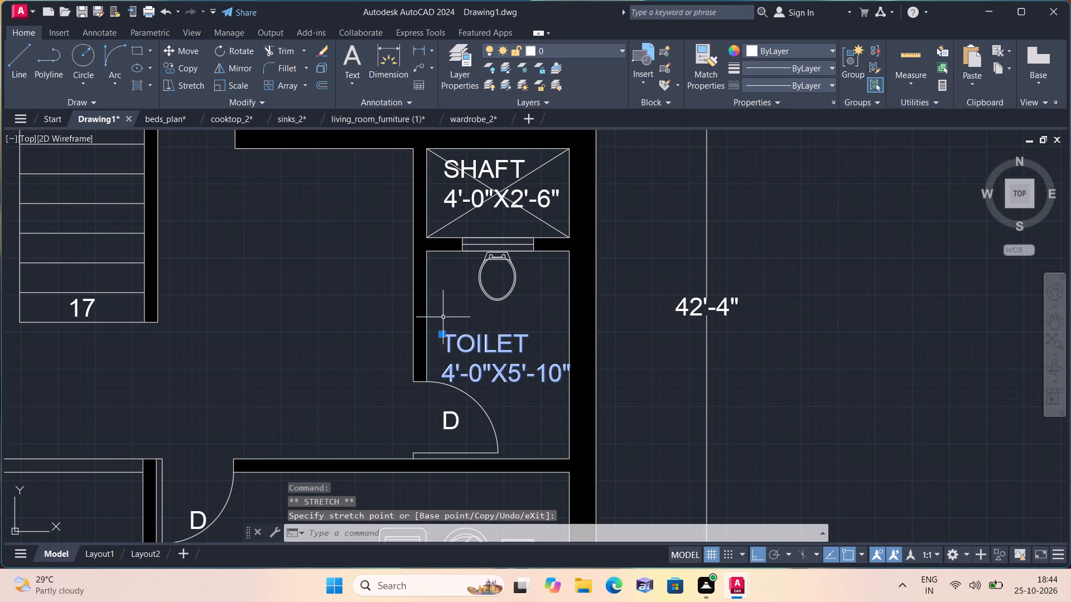
click(442, 332)
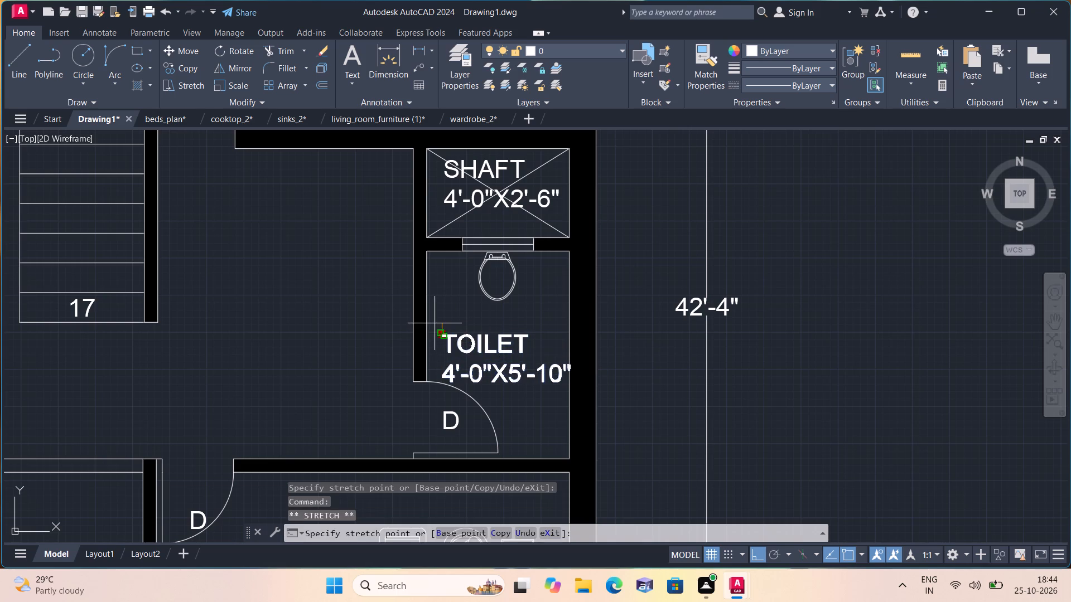
click(431, 328)
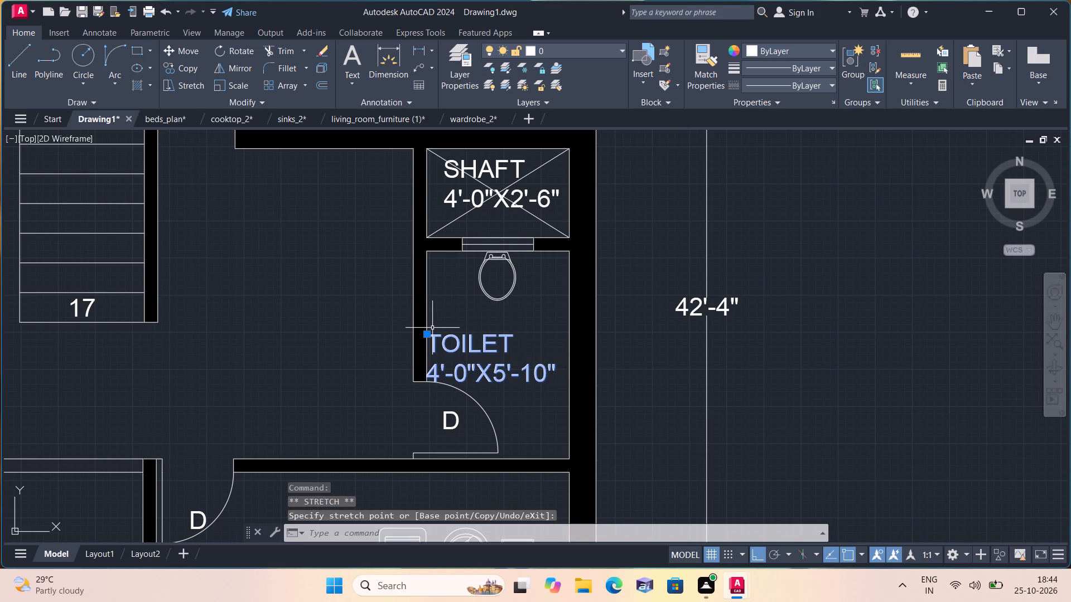
key(Escape)
scroll(430, 334, up, 1)
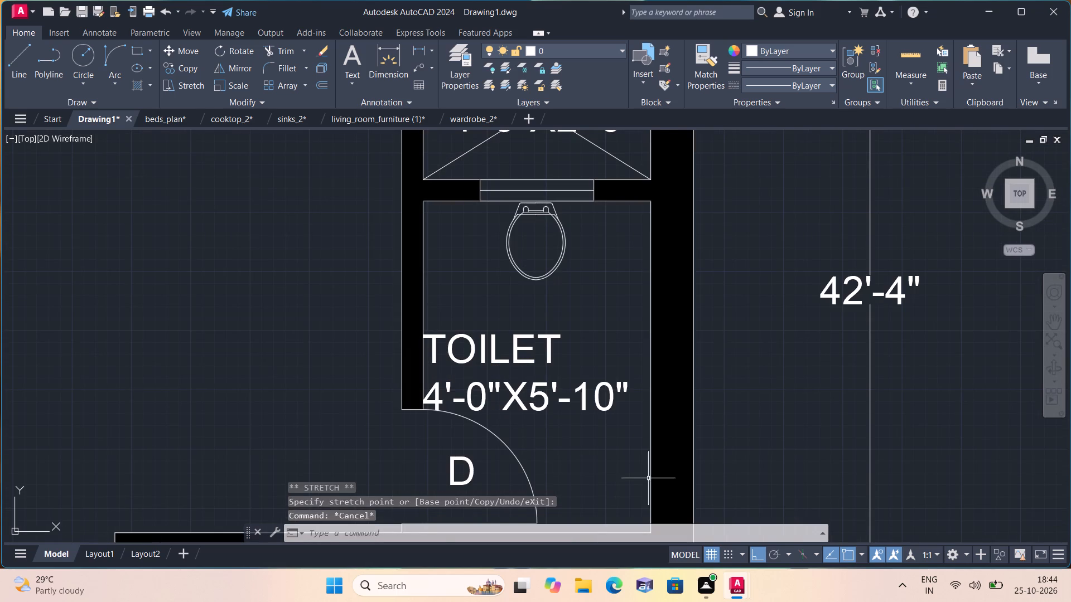
With Ortho turned off, move the TOILET 4'-0"X5'-10" label slightly up and to the right, clear of the toilet's left wall and door swing.
click(758, 553)
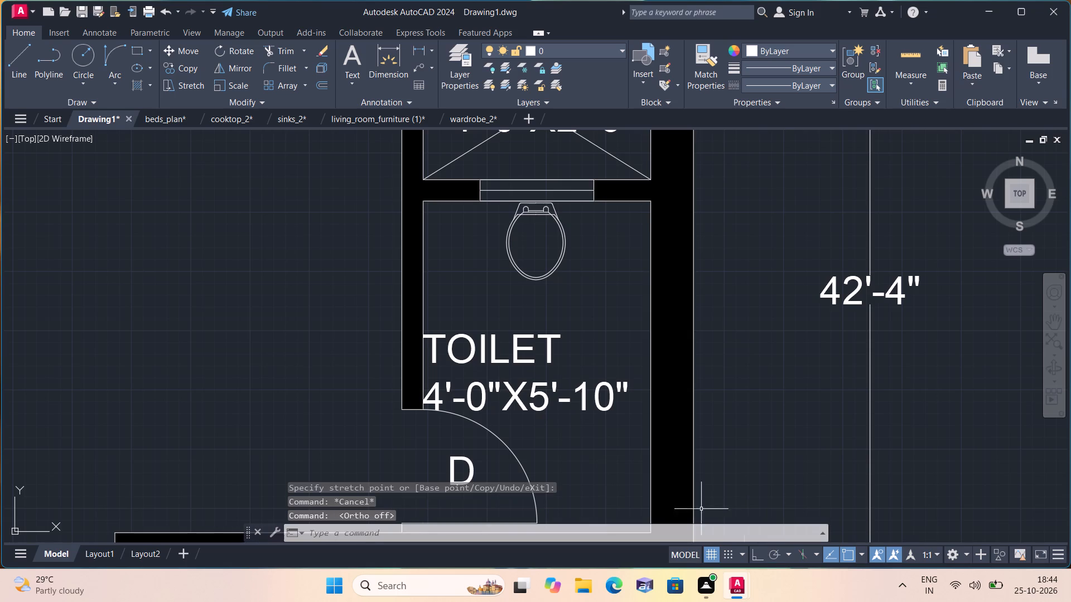
click(486, 363)
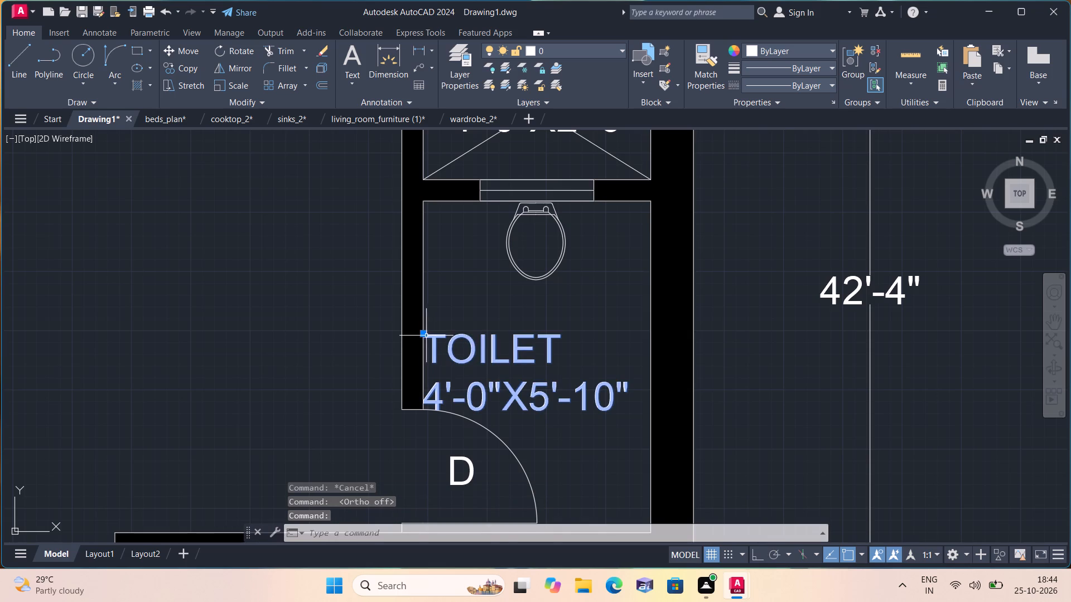
click(424, 334)
click(439, 318)
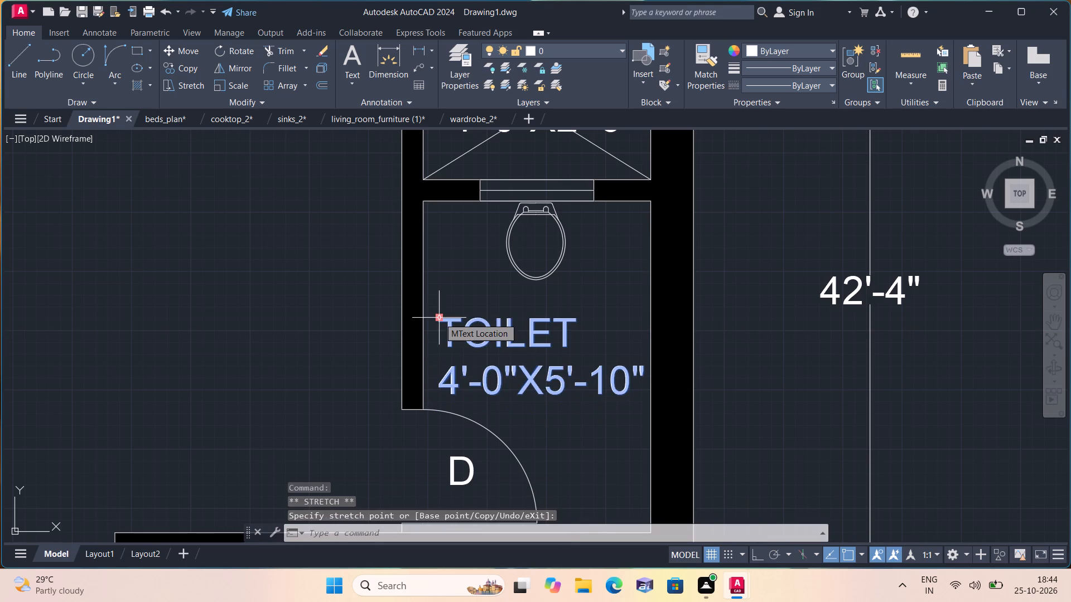
key(Escape)
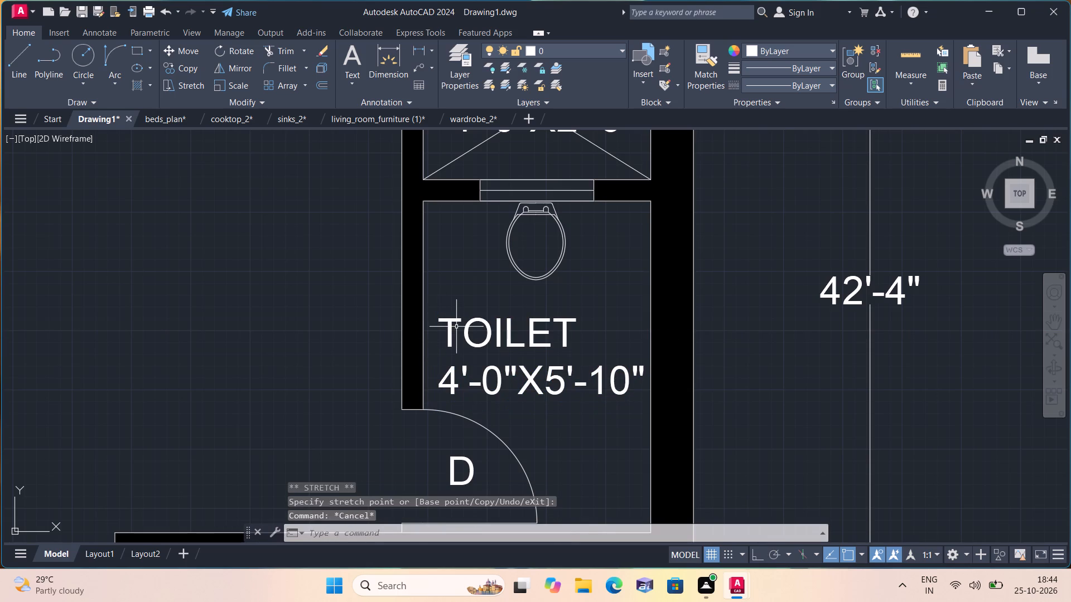
Move the door mark D of the drawing room's upper door up and to the left so it sits inside the door swing.
scroll(509, 401, down, 1)
middle_drag(507, 397, 506, 376)
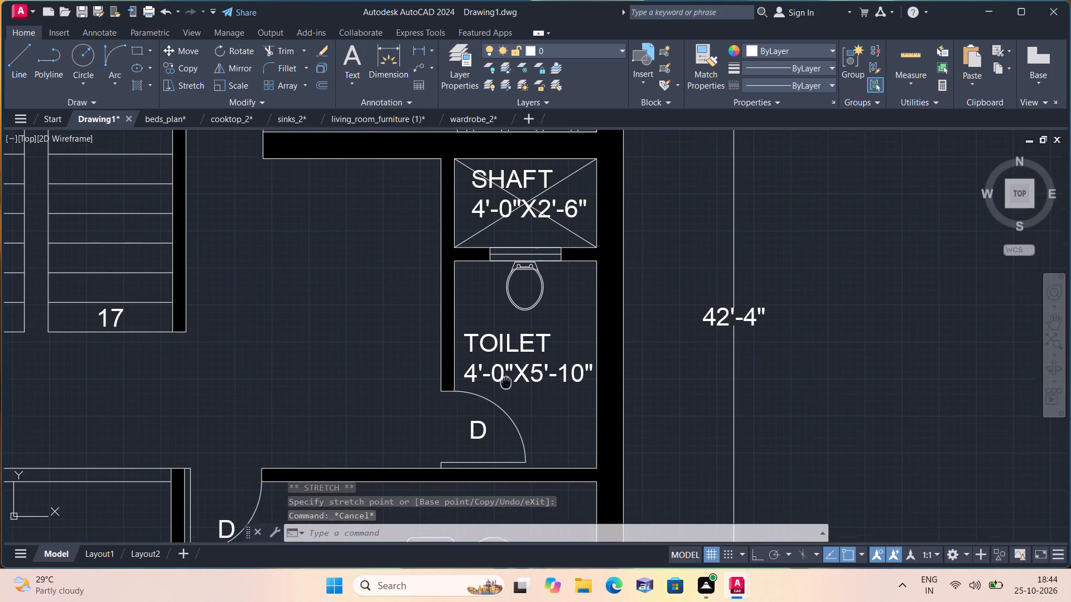
middle_drag(506, 376, 508, 368)
scroll(513, 366, down, 1)
middle_drag(513, 365, 528, 321)
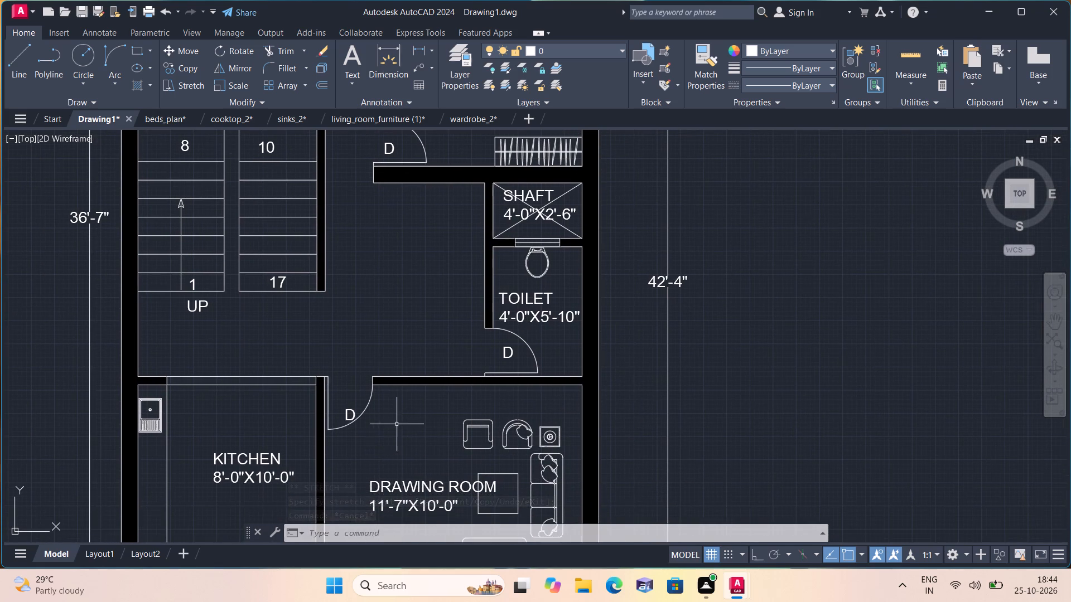
middle_drag(382, 431, 441, 382)
scroll(445, 380, up, 1)
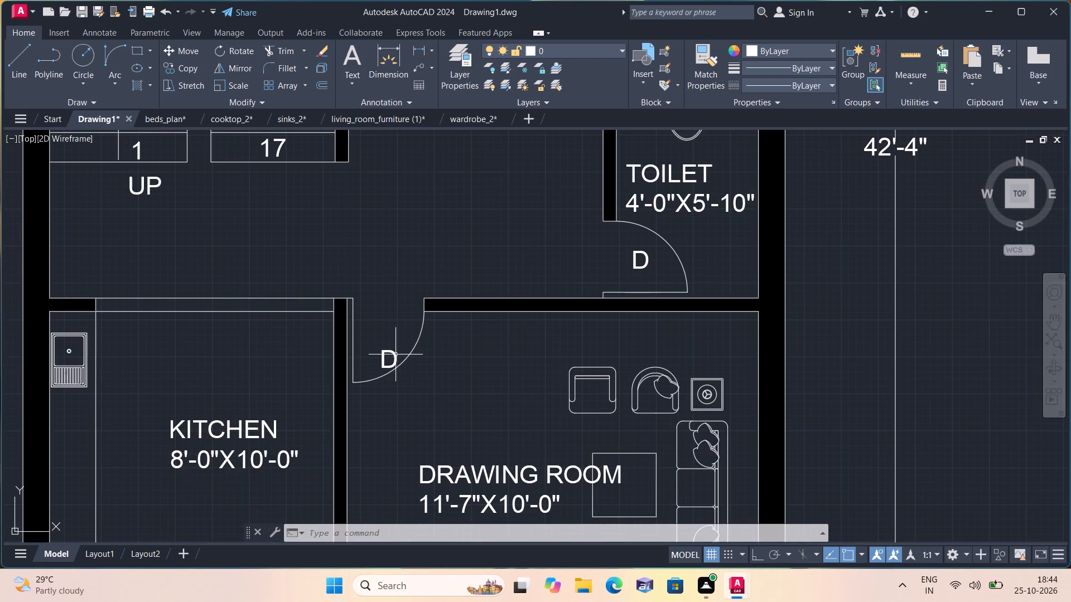
click(395, 352)
click(381, 346)
click(375, 324)
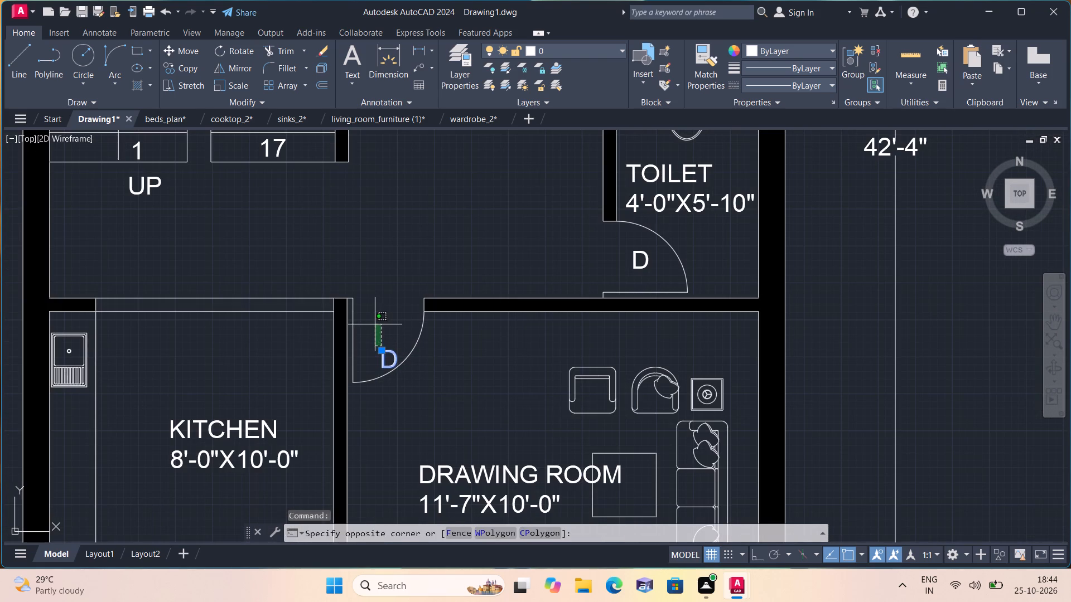
click(381, 348)
click(366, 323)
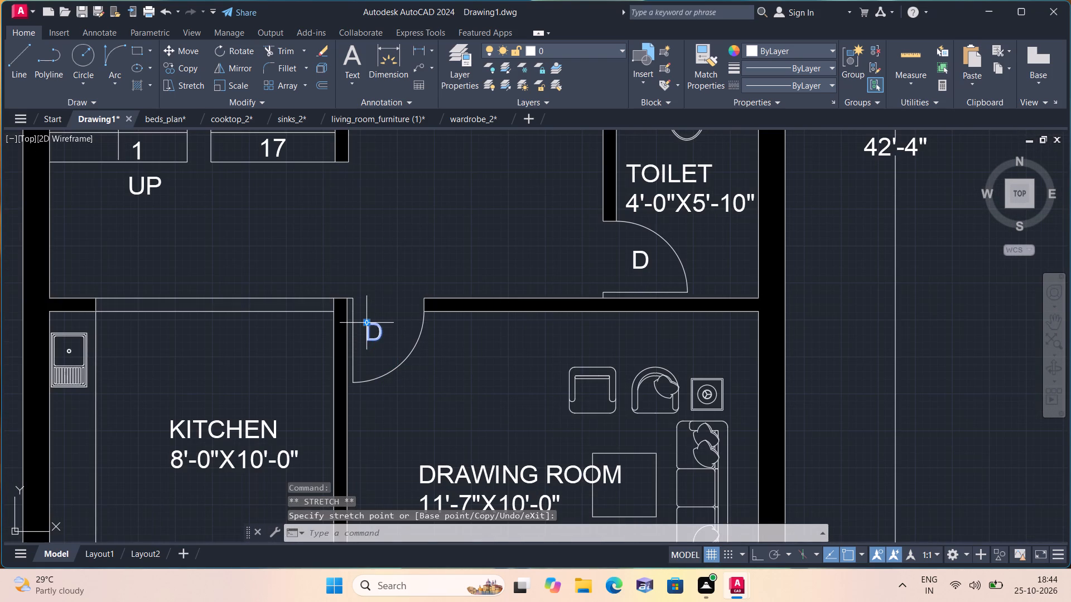
key(Escape)
Move the DRAWING ROOM 11'-7"X10'-0" label to the left so it clears the centre table.
scroll(418, 380, down, 1)
middle_drag(427, 313, 446, 280)
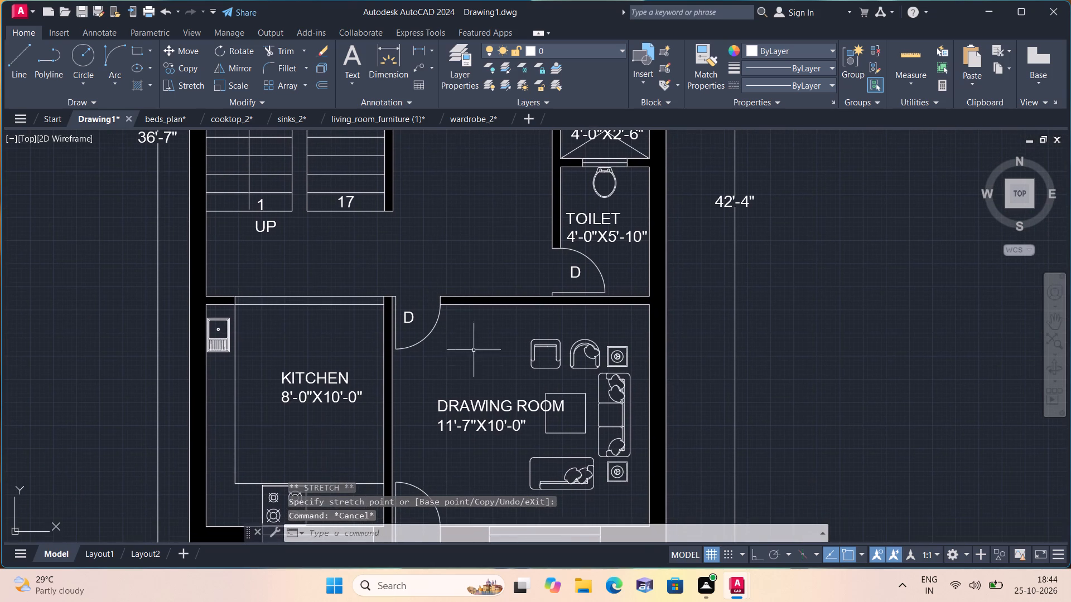
middle_drag(476, 441, 485, 363)
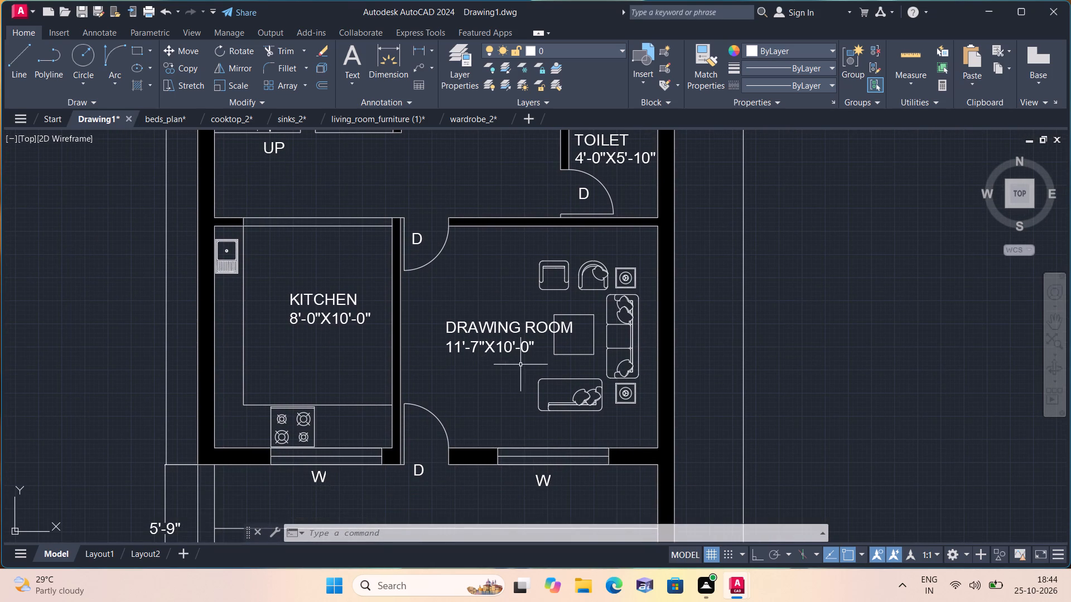
click(462, 327)
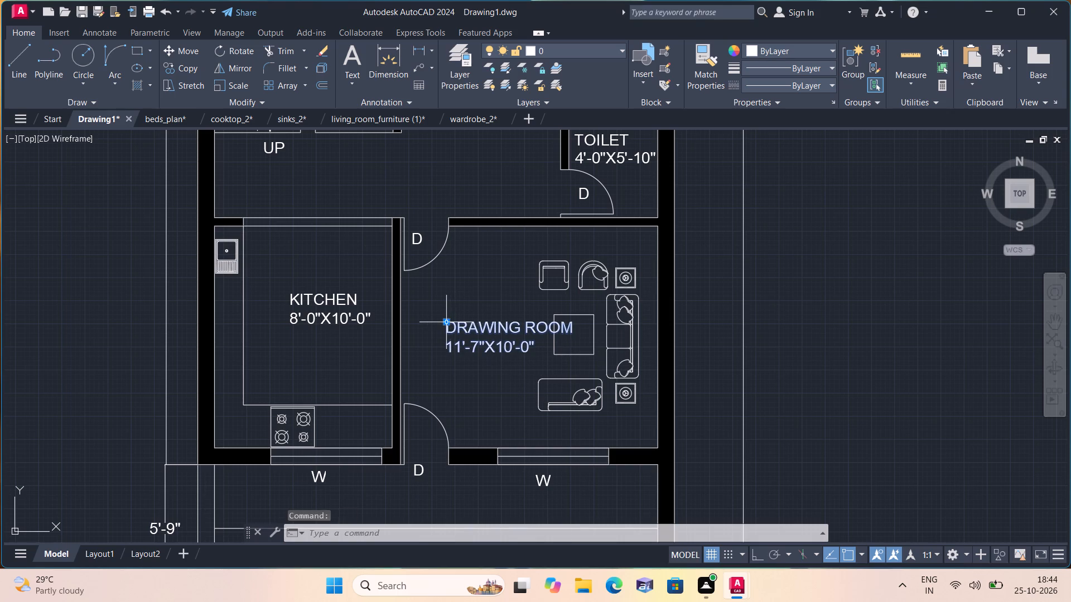
click(446, 320)
click(418, 318)
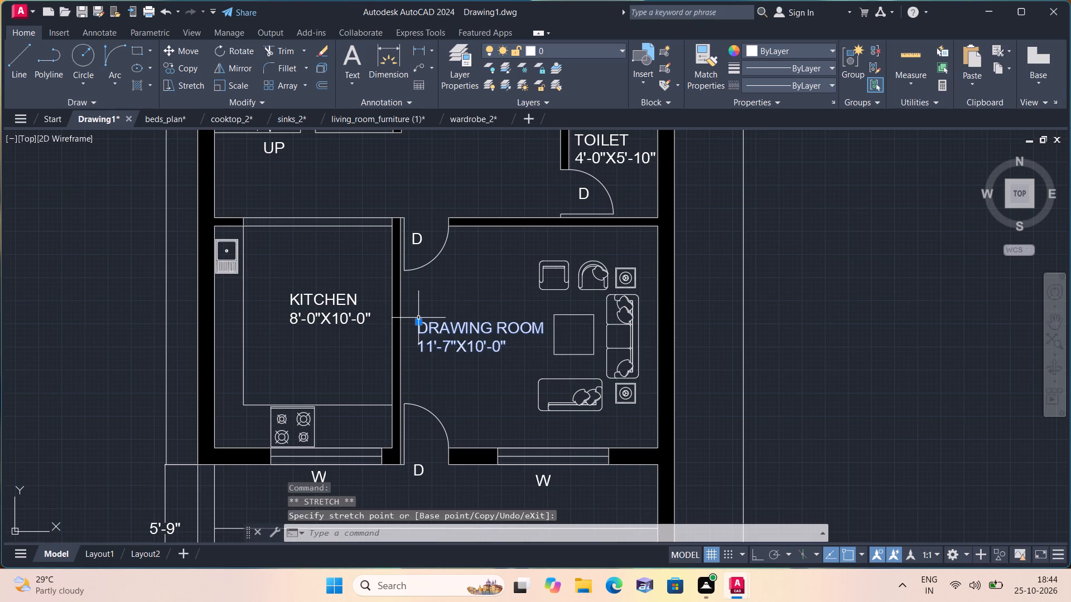
key(Escape)
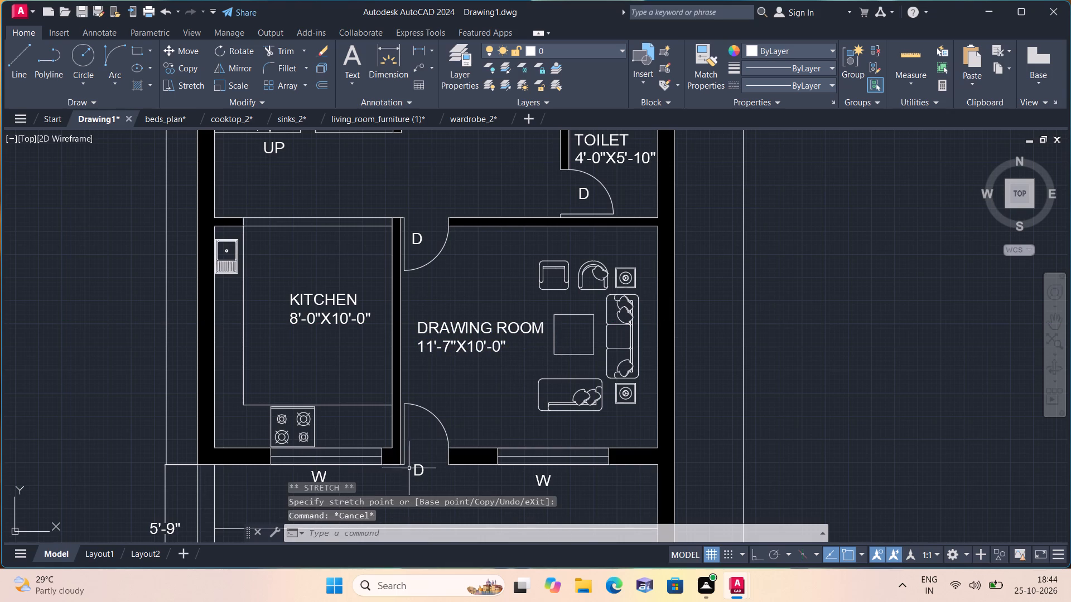
Move the door mark D of the drawing room's lower door up off the wall line and into the door opening.
middle_drag(409, 464, 417, 405)
scroll(436, 423, up, 1)
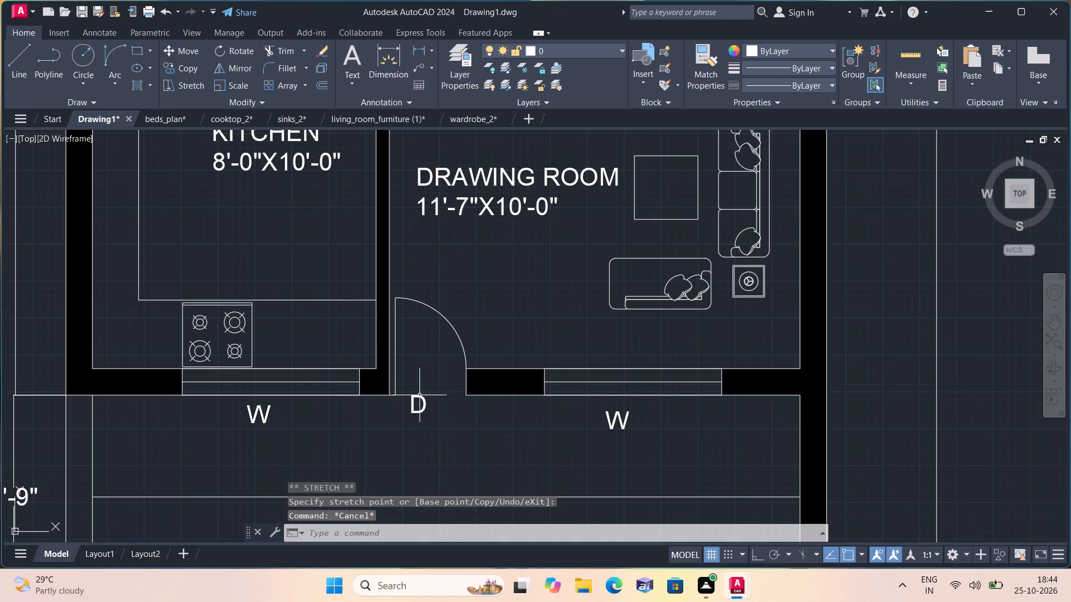
click(419, 394)
drag(413, 392, 414, 386)
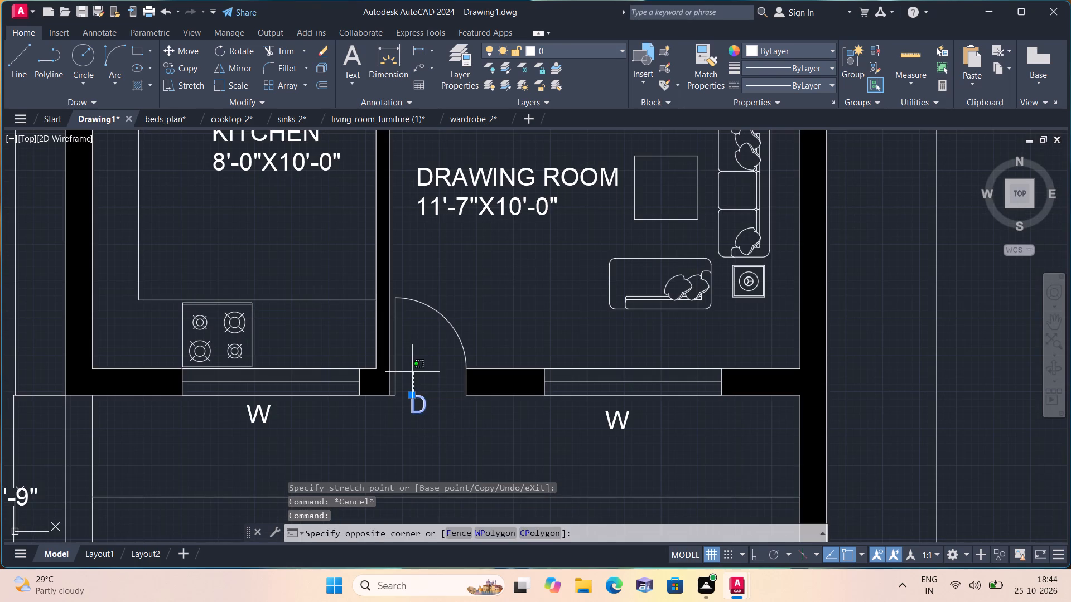
click(412, 371)
click(411, 394)
click(417, 361)
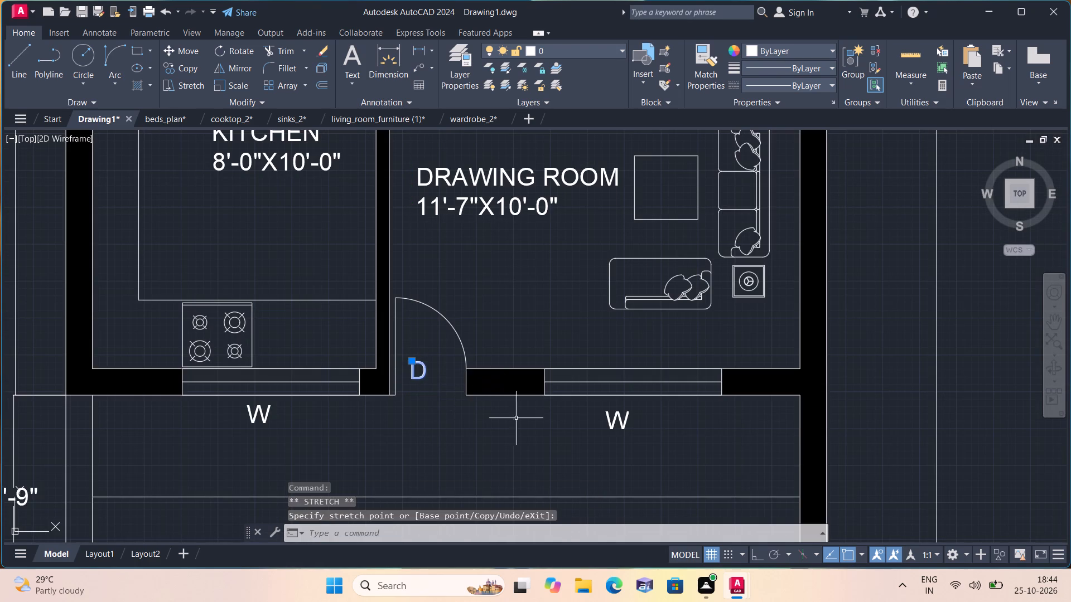
Move the drawing room's window mark W slightly up, closer to the window.
click(619, 416)
click(608, 412)
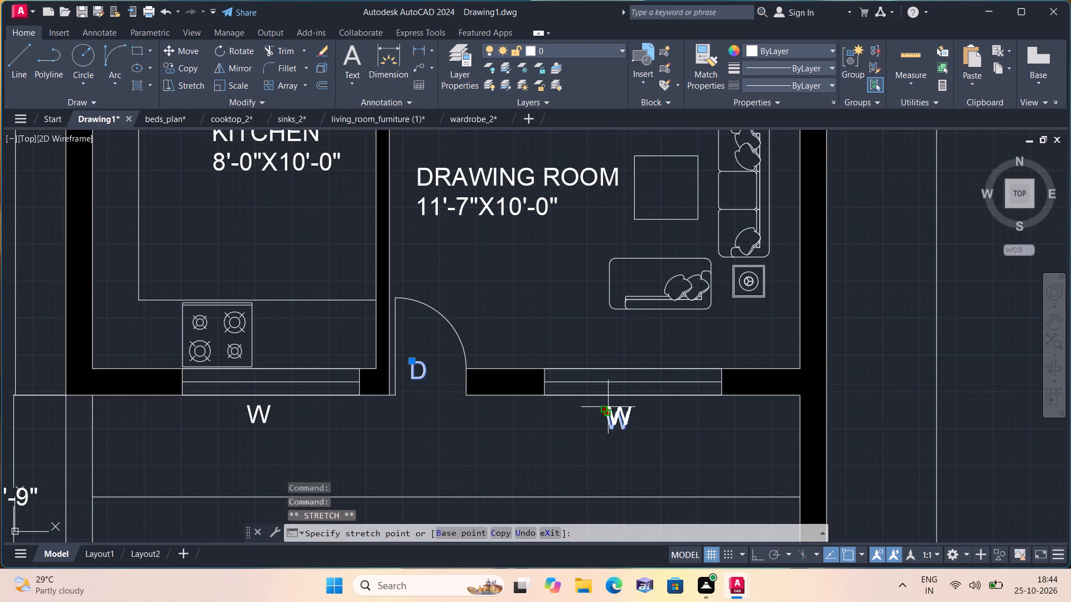
click(609, 404)
key(Escape)
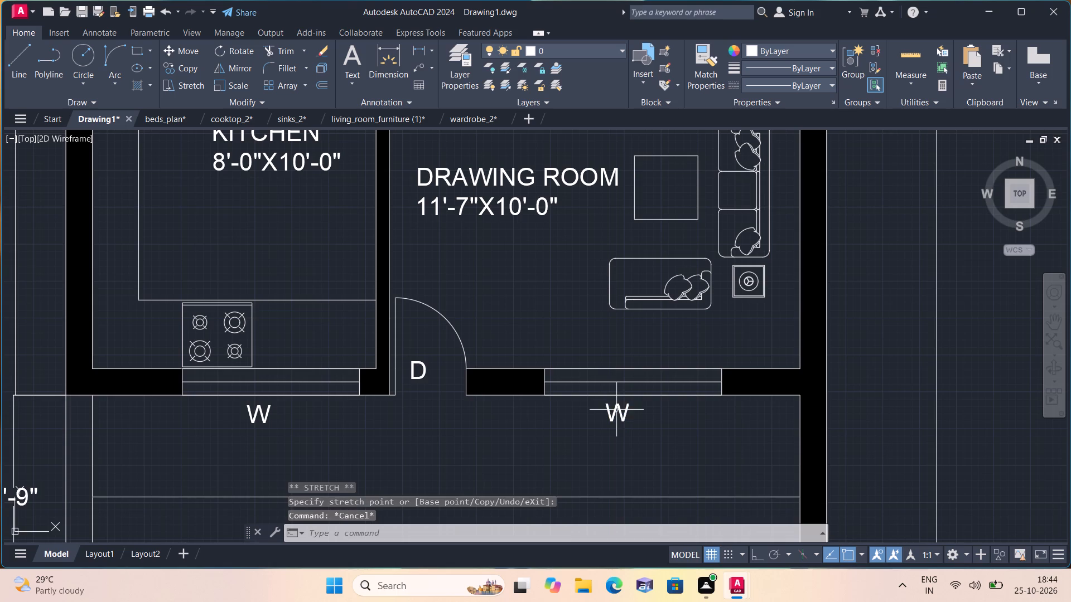
Add a two-line multiline text label LOBBY 8'-3"X8'-8" in the open area between the staircase and the toilet.
scroll(620, 412, down, 1)
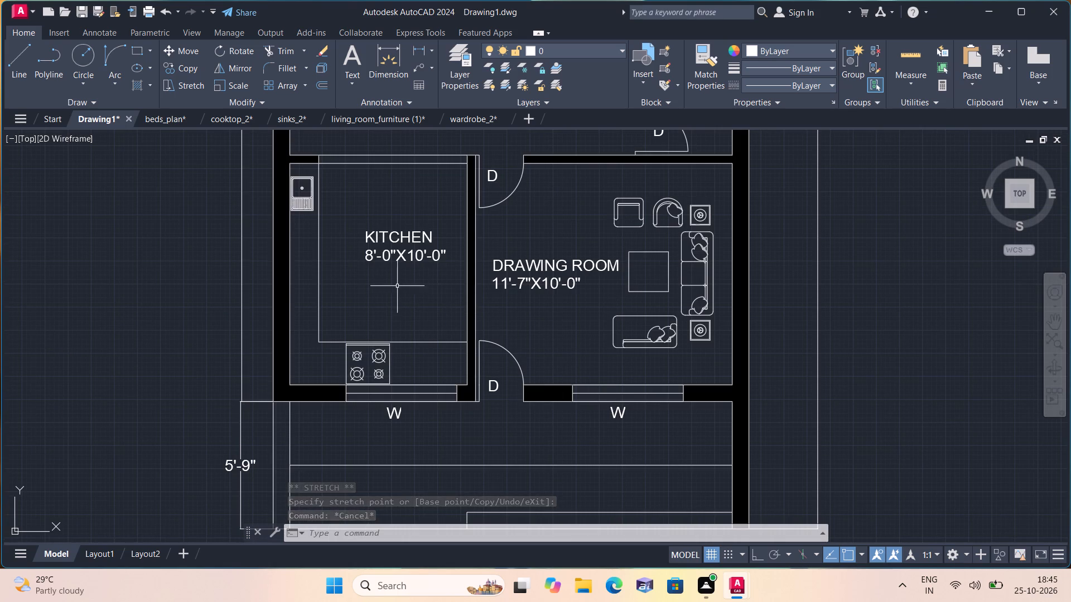
scroll(394, 281, down, 1)
middle_drag(368, 242, 370, 253)
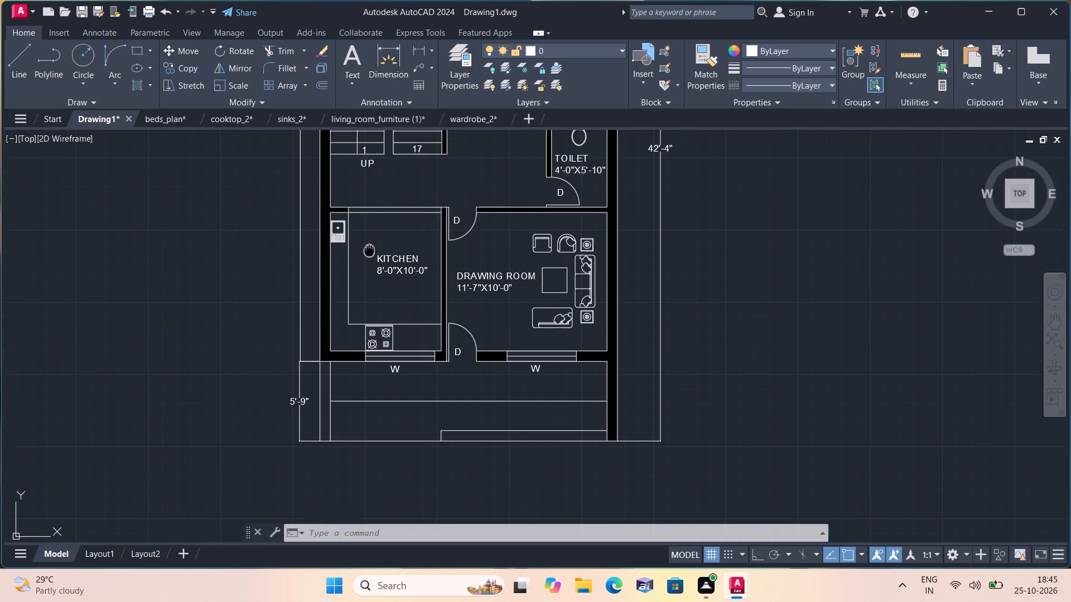
middle_drag(370, 253, 386, 397)
key(m)
key(t)
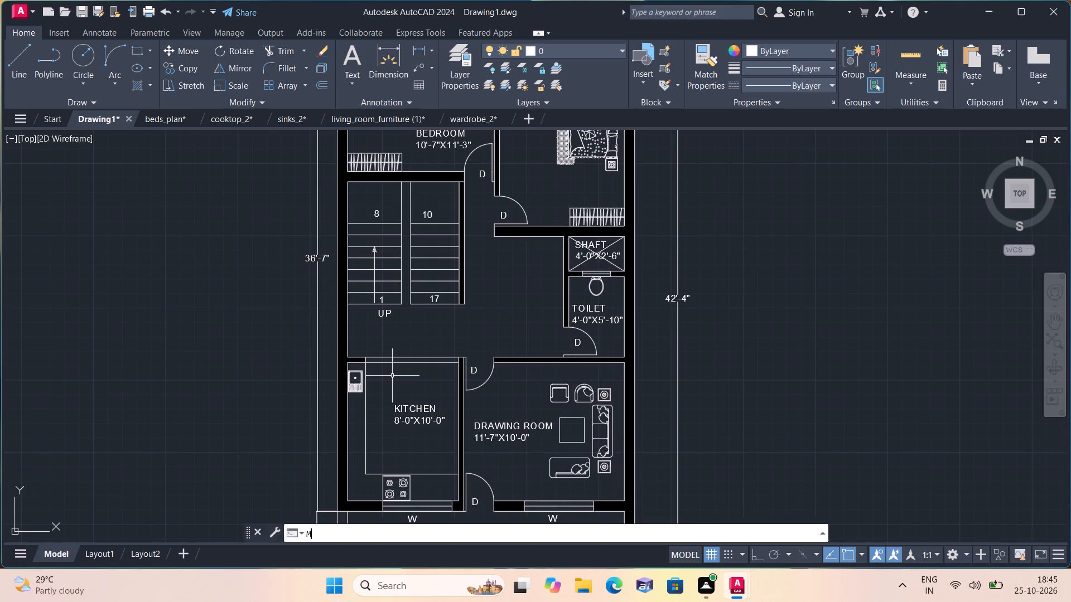
key(space)
scroll(499, 313, up, 1)
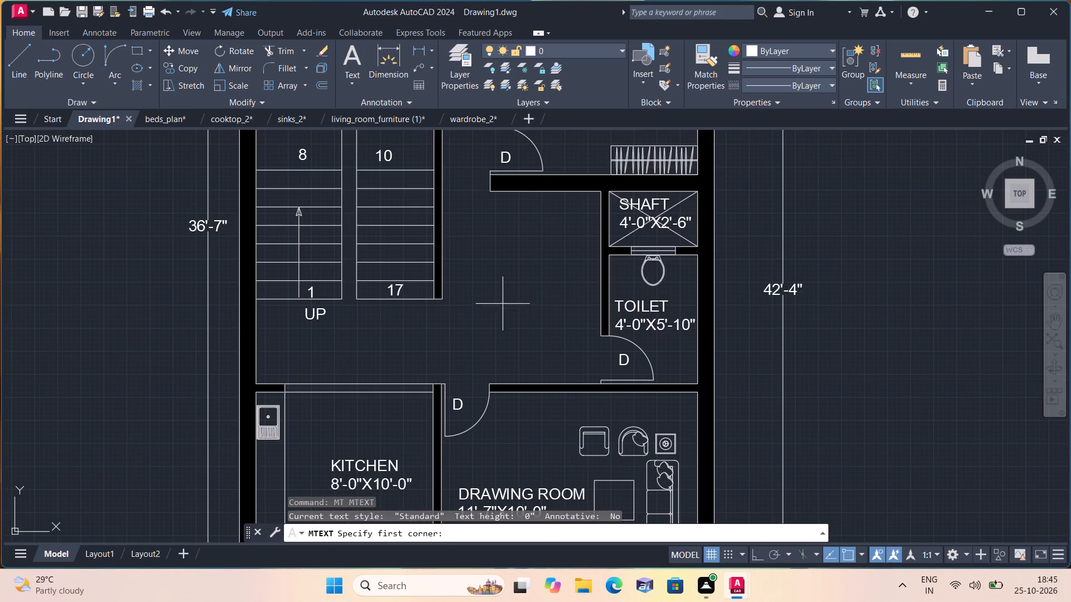
triple_click(503, 290)
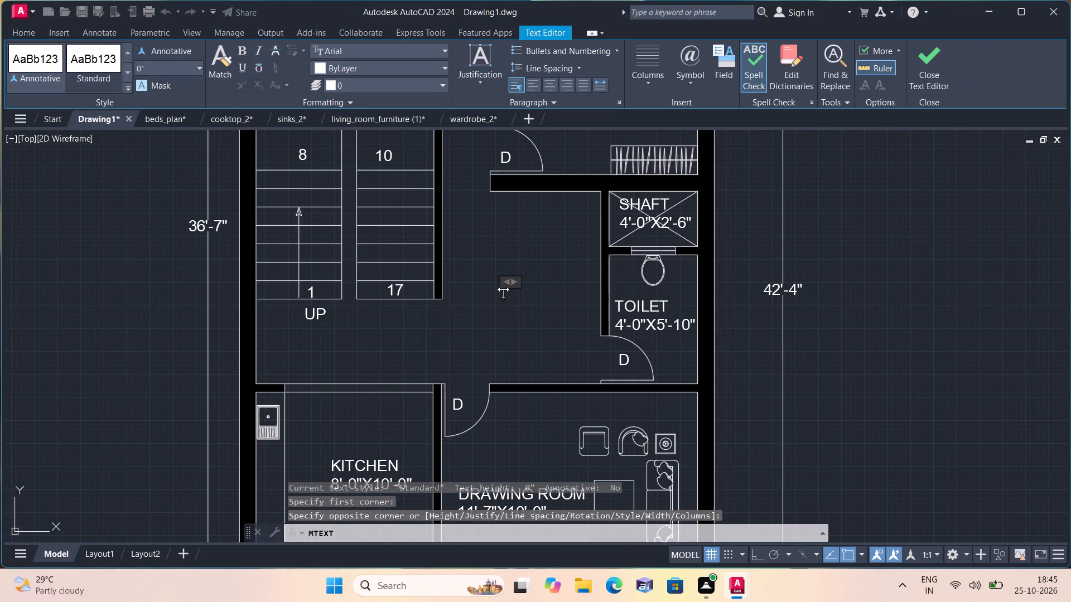
text(LOBBY)
key(Return)
text(8')
text(-3"X)
text(8'-8")
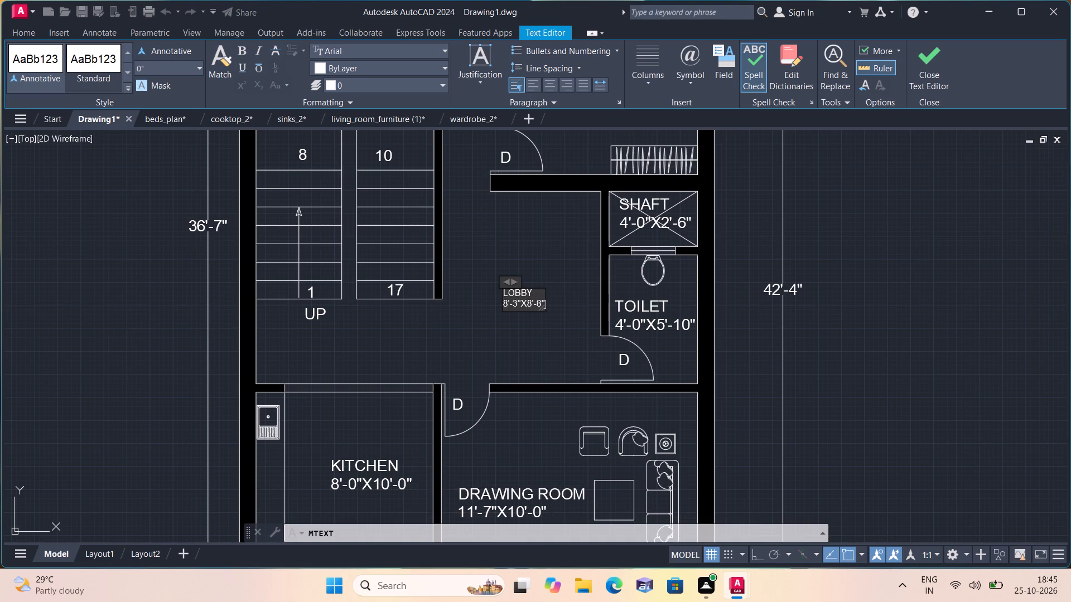
click(493, 243)
Add the multiline text label 3'-10"WIDE PASSAGE in the passage between the stairs and the kitchen.
middle_drag(483, 248, 477, 283)
scroll(481, 255, down, 1)
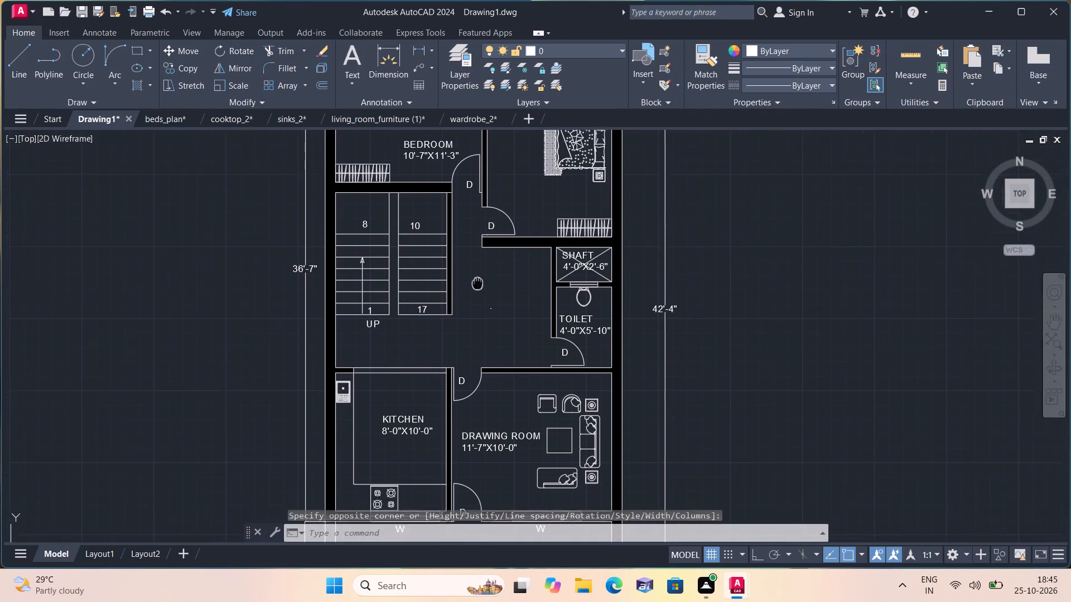
middle_drag(477, 283, 476, 297)
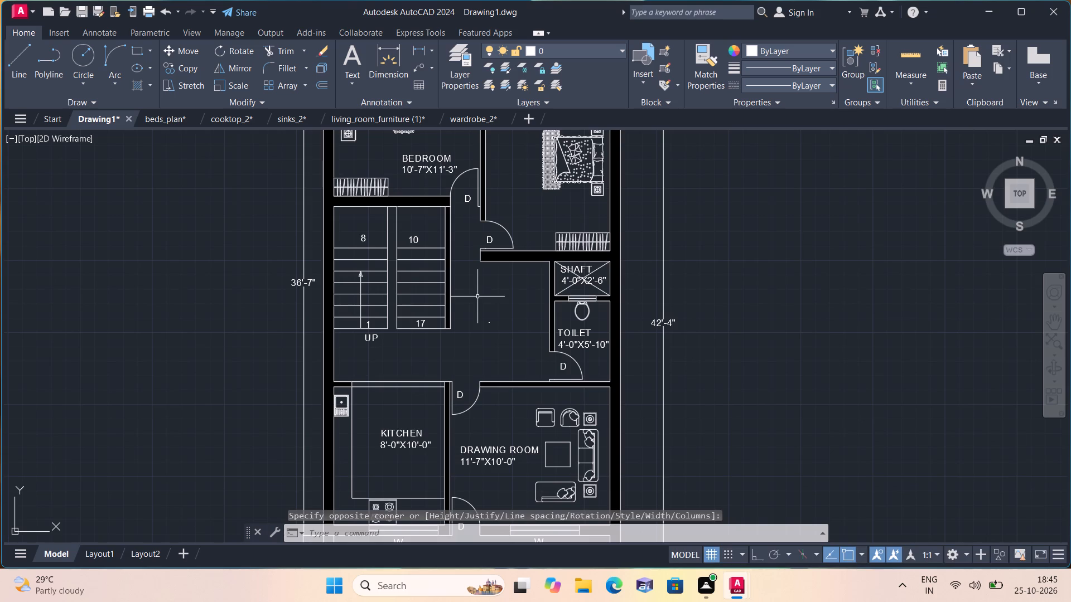
key(space)
scroll(476, 304, up, 1)
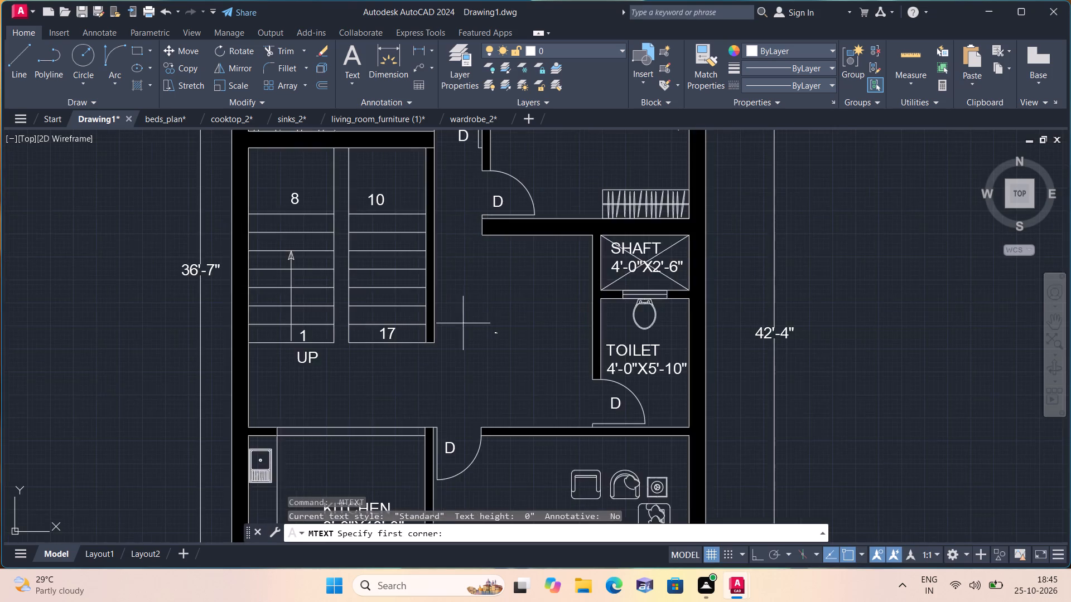
scroll(463, 324, up, 1)
middle_drag(473, 347, 538, 233)
triple_click(316, 326)
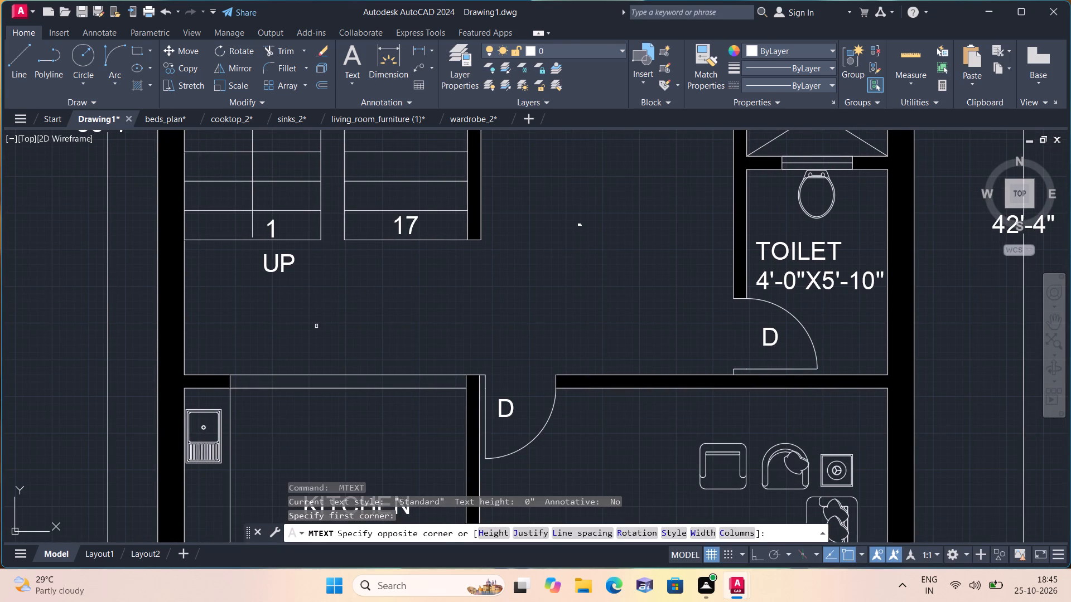
text(3')
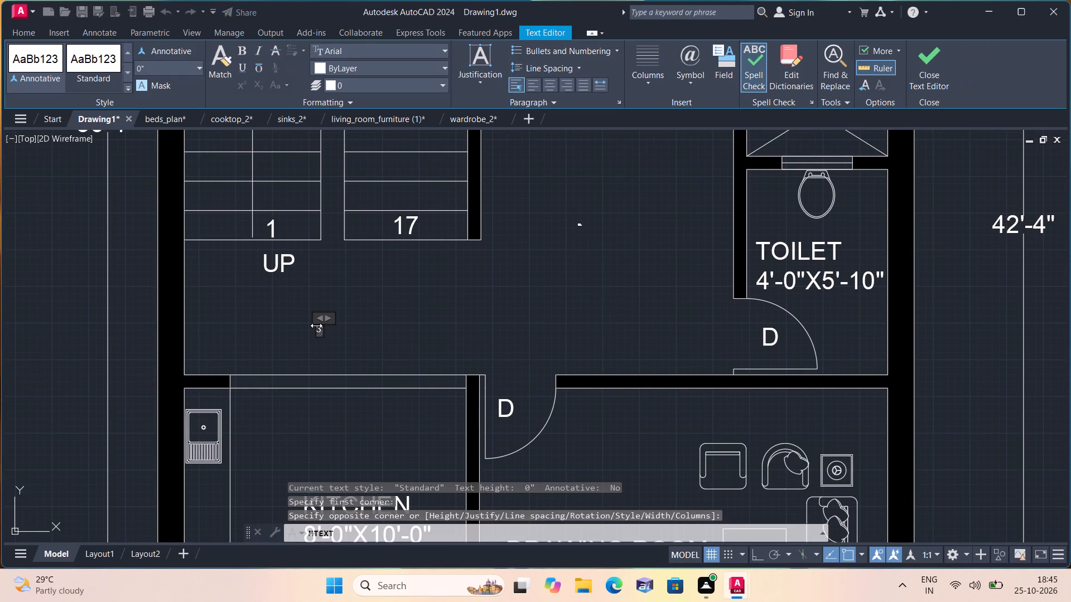
text(-10")
key(x)
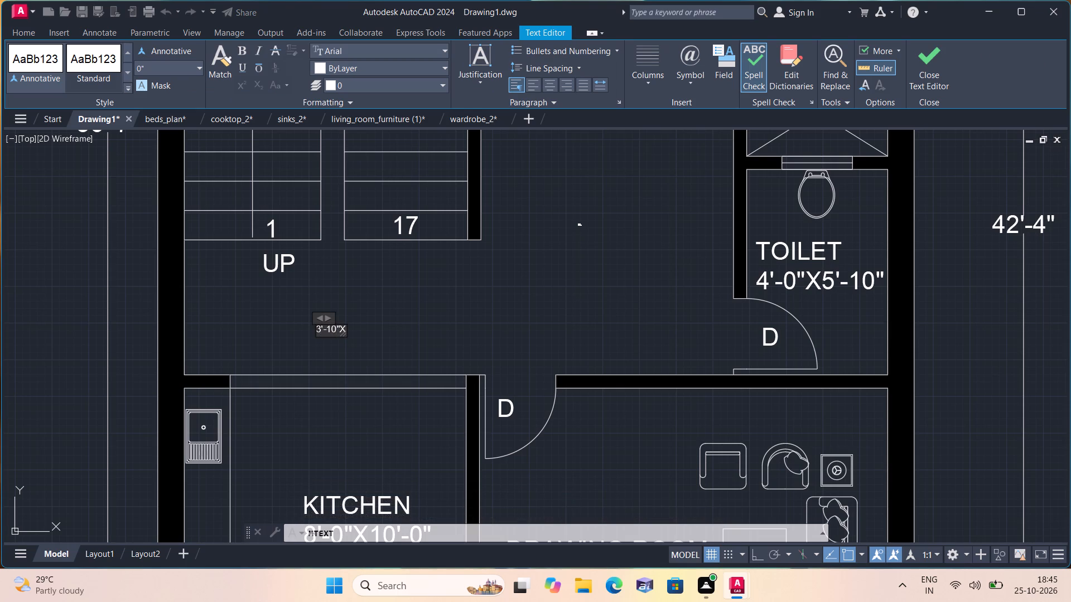
key(BackSpace)
text(WIB)
key(BackSpace)
text(DE PASSAGE)
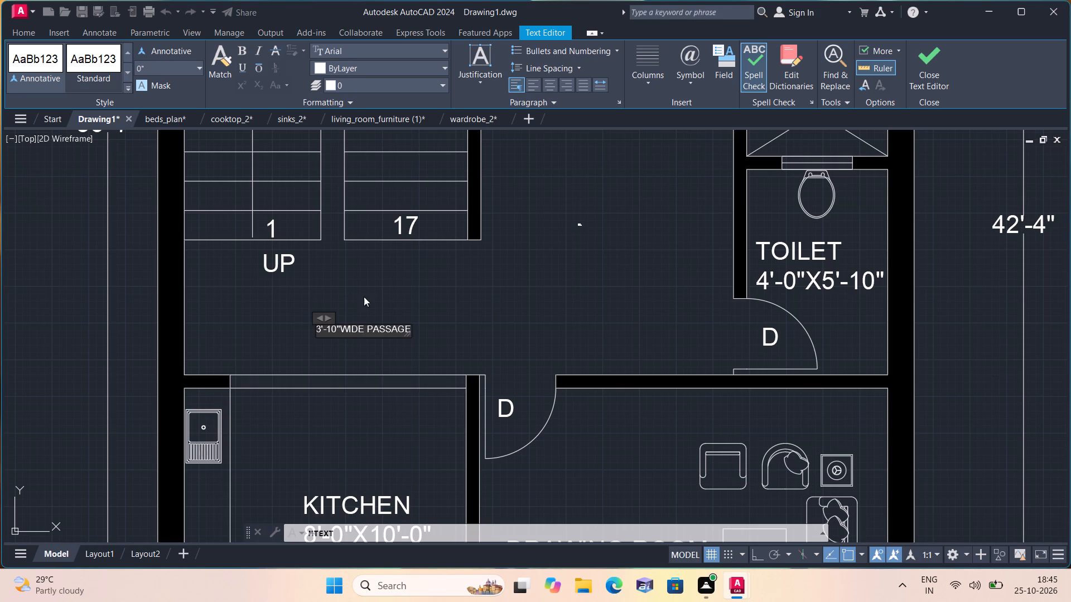
click(375, 292)
scroll(401, 310, down, 2)
middle_drag(403, 319, 378, 199)
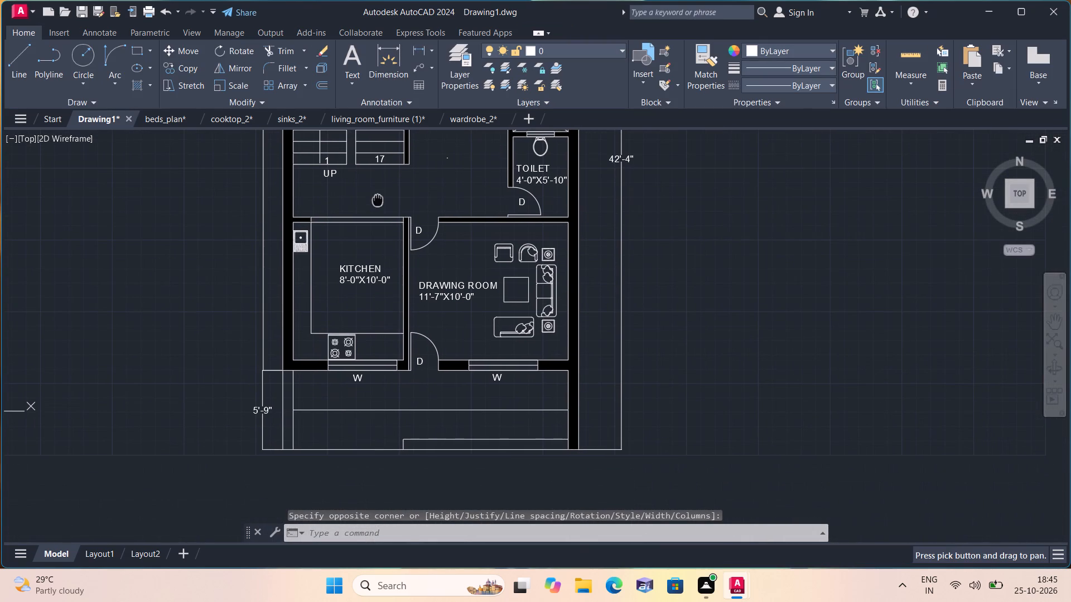
middle_drag(398, 370, 396, 309)
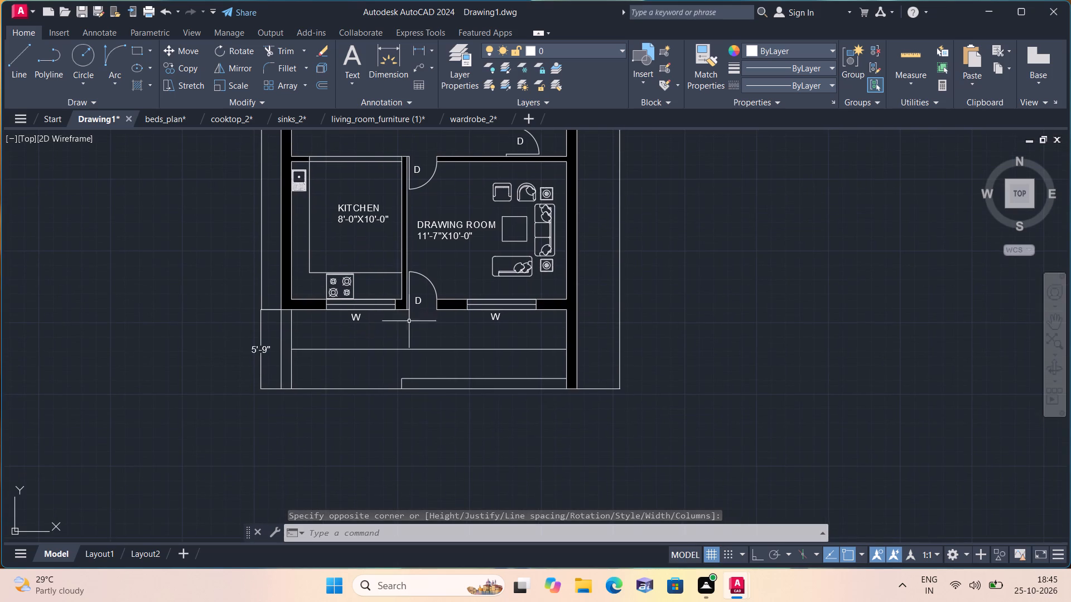
Add the multiline text label FRONT LAWN in the open front area just below the drawing room's entrance door.
key(space)
scroll(406, 329, up, 1)
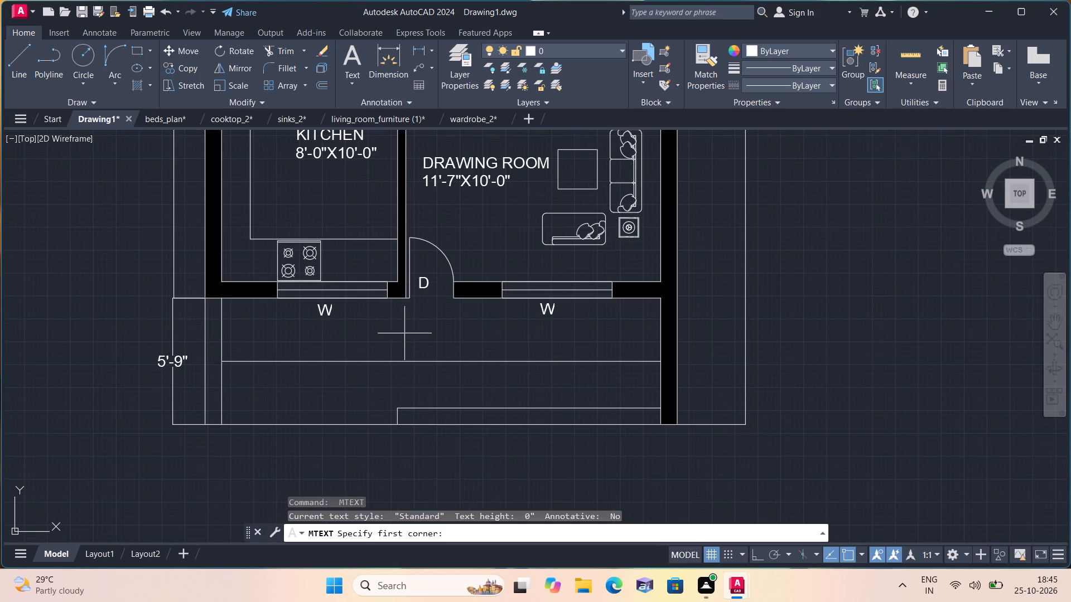
triple_click(394, 340)
text(FRONT LAWN)
click(474, 332)
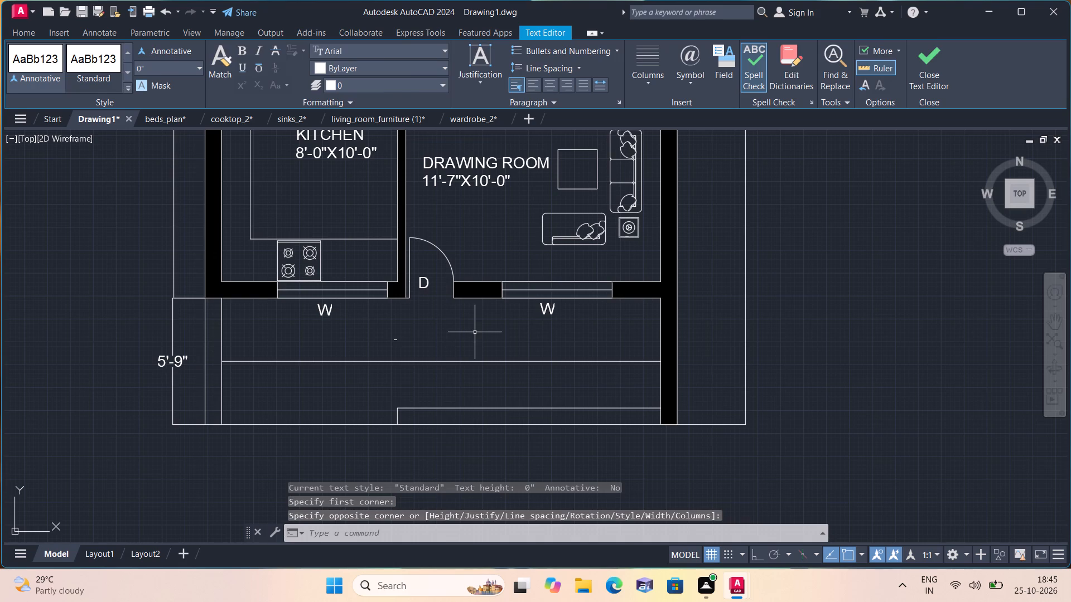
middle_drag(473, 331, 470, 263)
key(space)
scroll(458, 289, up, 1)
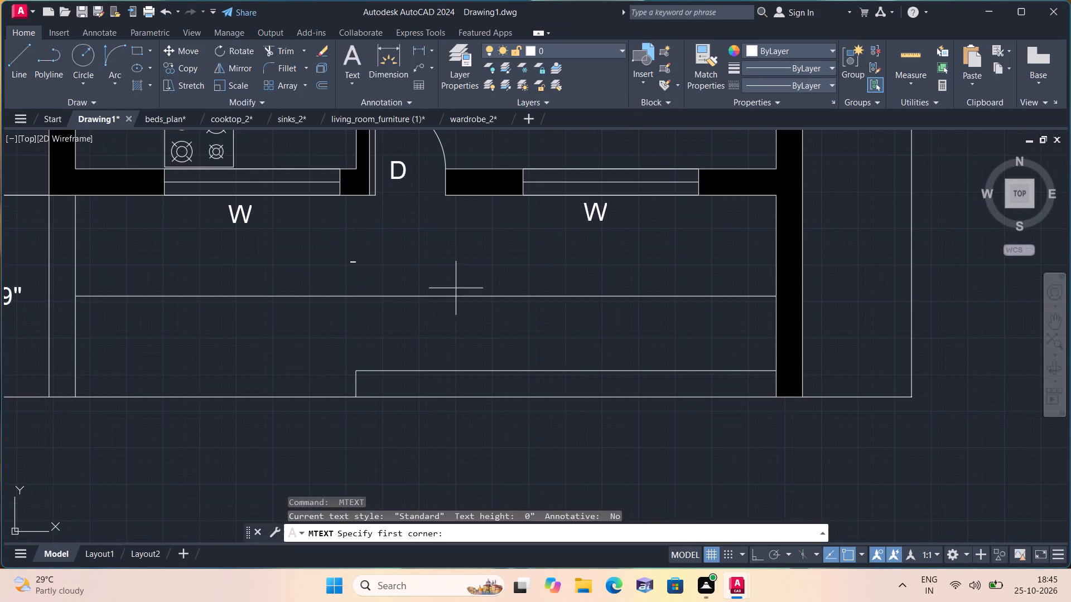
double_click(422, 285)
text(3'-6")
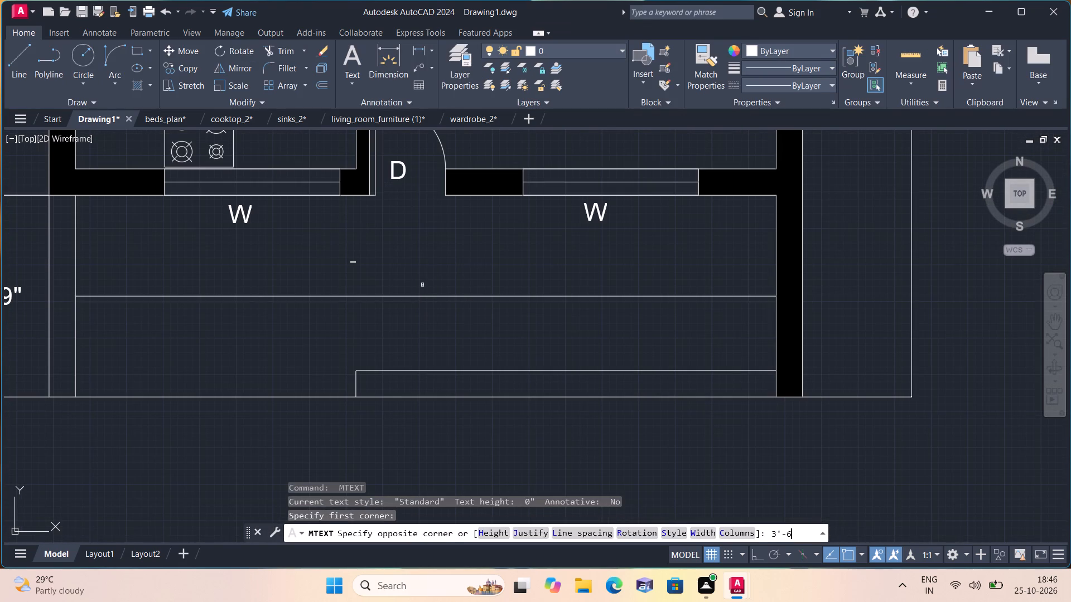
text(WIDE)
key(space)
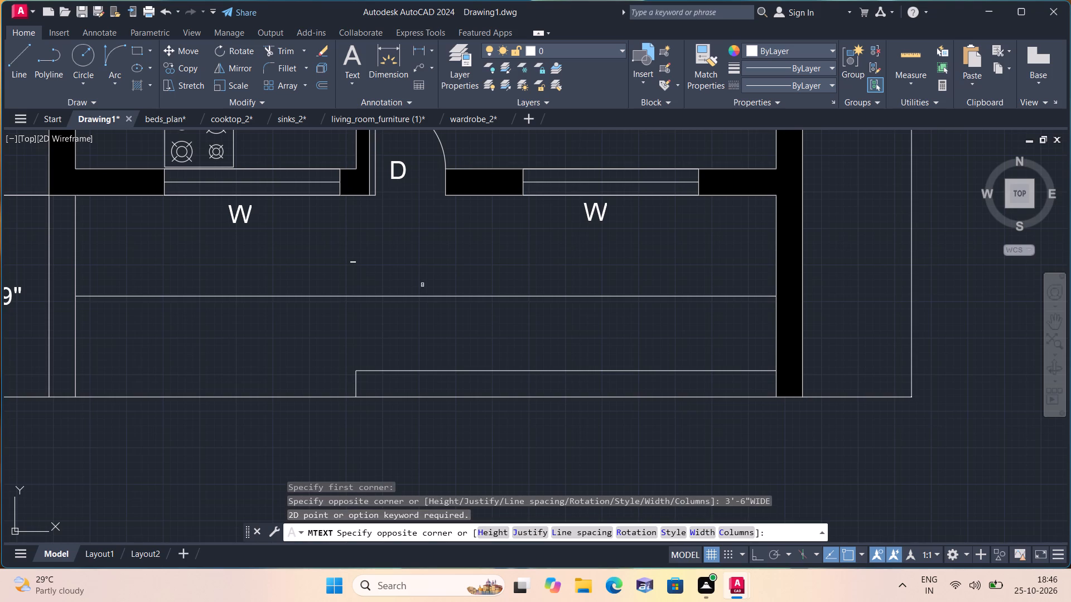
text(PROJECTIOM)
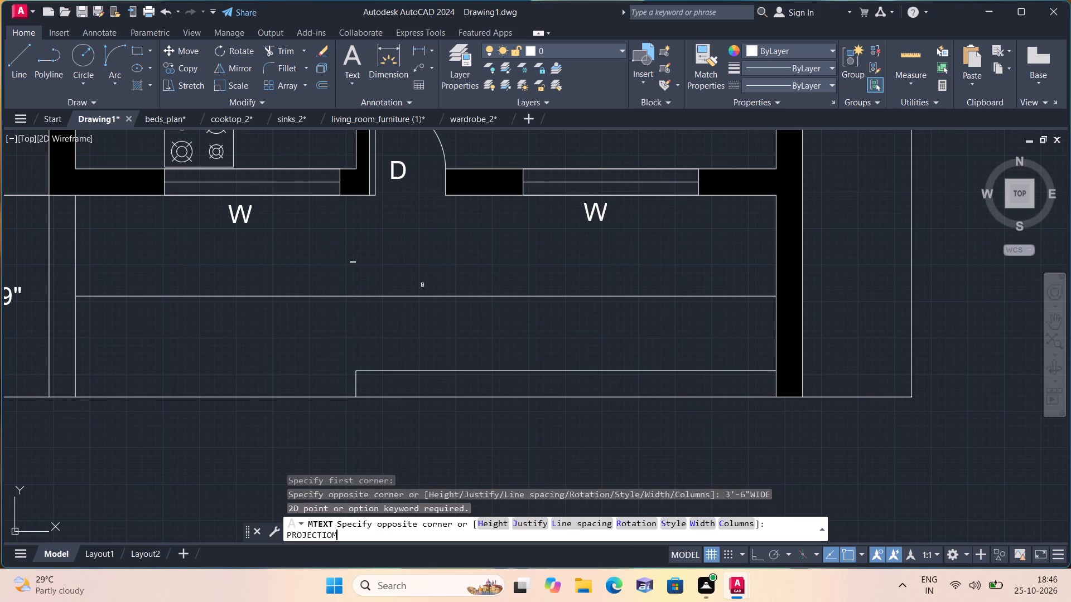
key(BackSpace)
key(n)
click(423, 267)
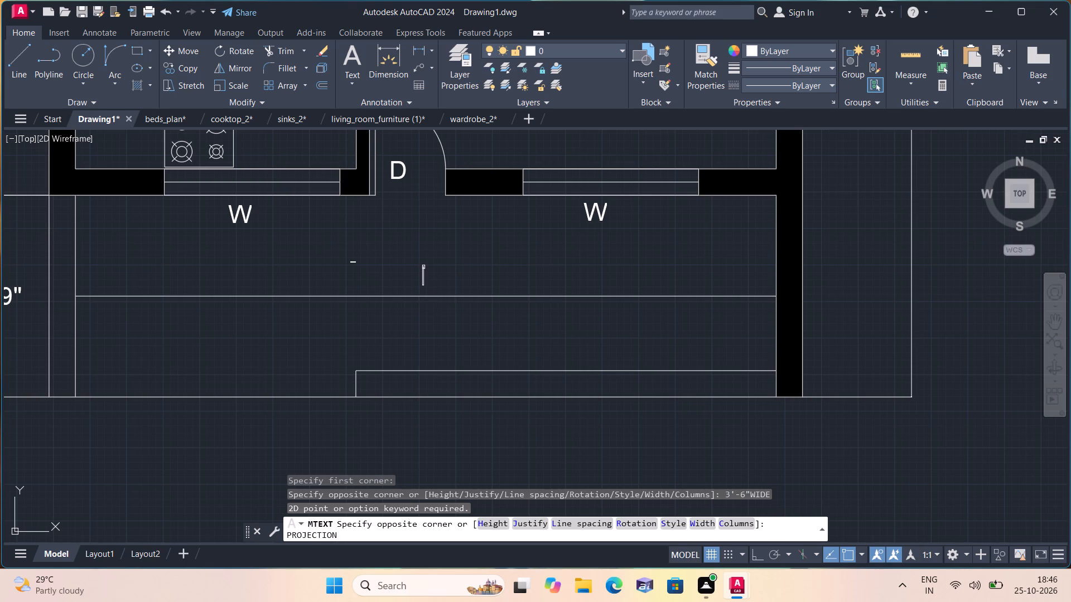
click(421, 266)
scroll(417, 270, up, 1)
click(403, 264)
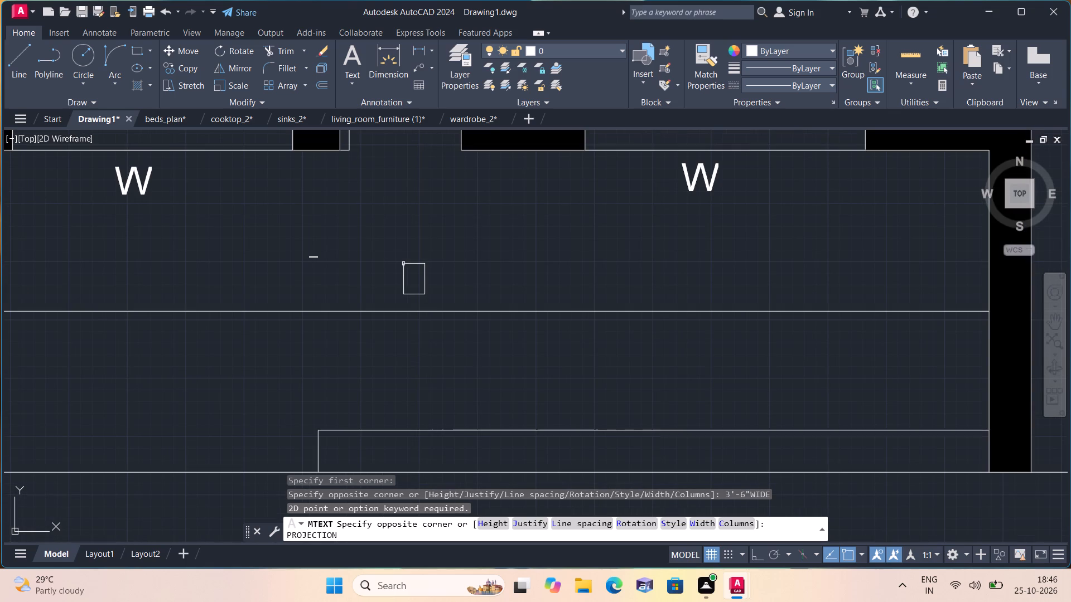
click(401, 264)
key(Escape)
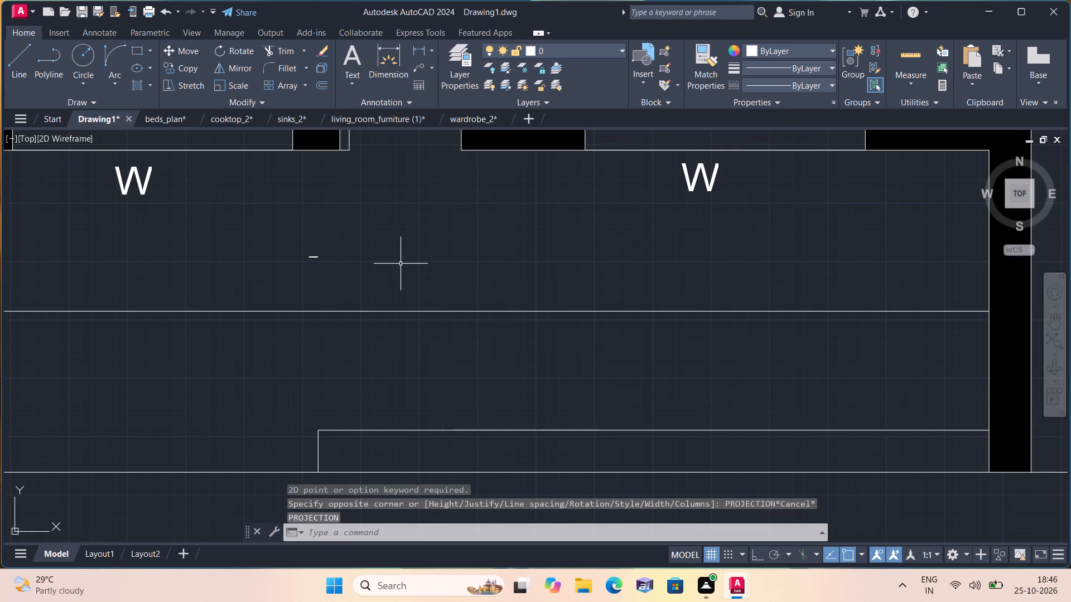
Add the multiline text label GATE just inside the front boundary line, in the opening beside the front wall strip.
scroll(402, 266, down, 2)
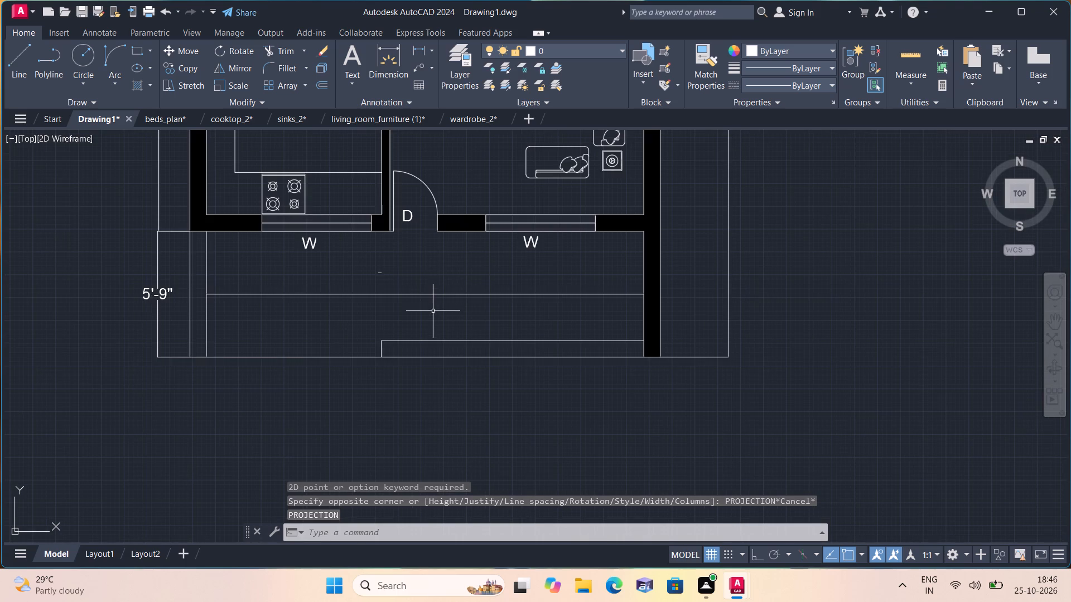
middle_drag(375, 350, 402, 297)
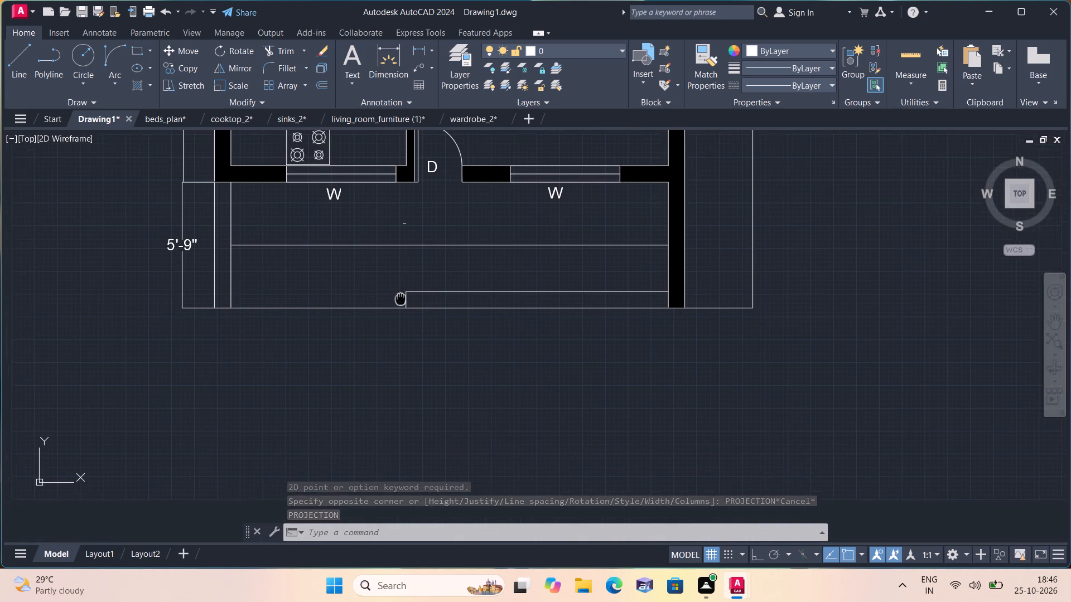
middle_drag(402, 297, 414, 275)
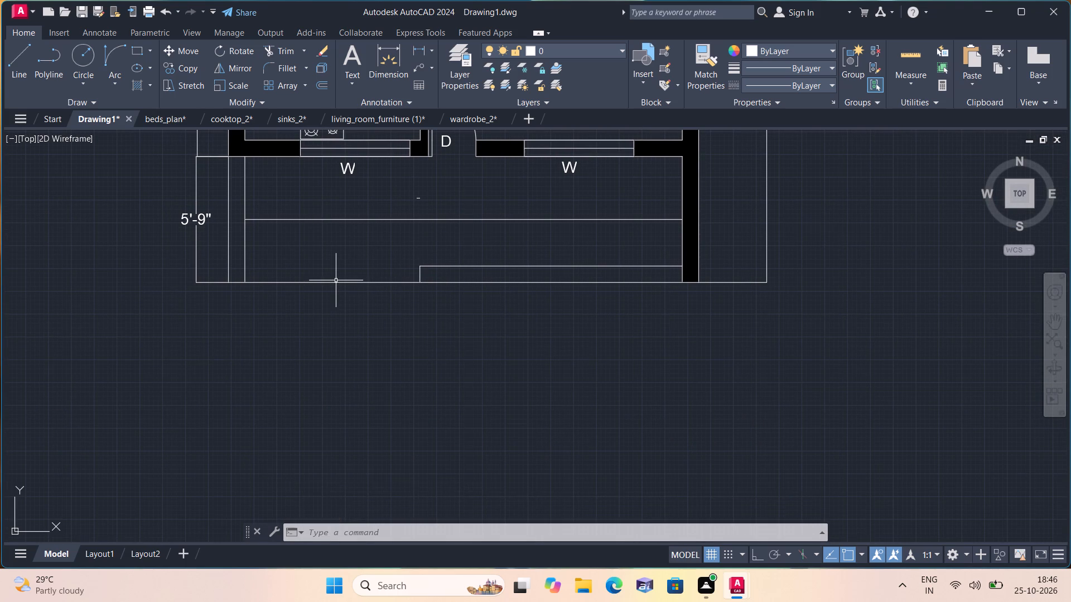
key(space)
scroll(336, 280, up, 1)
triple_click(308, 266)
text(GATE)
click(343, 241)
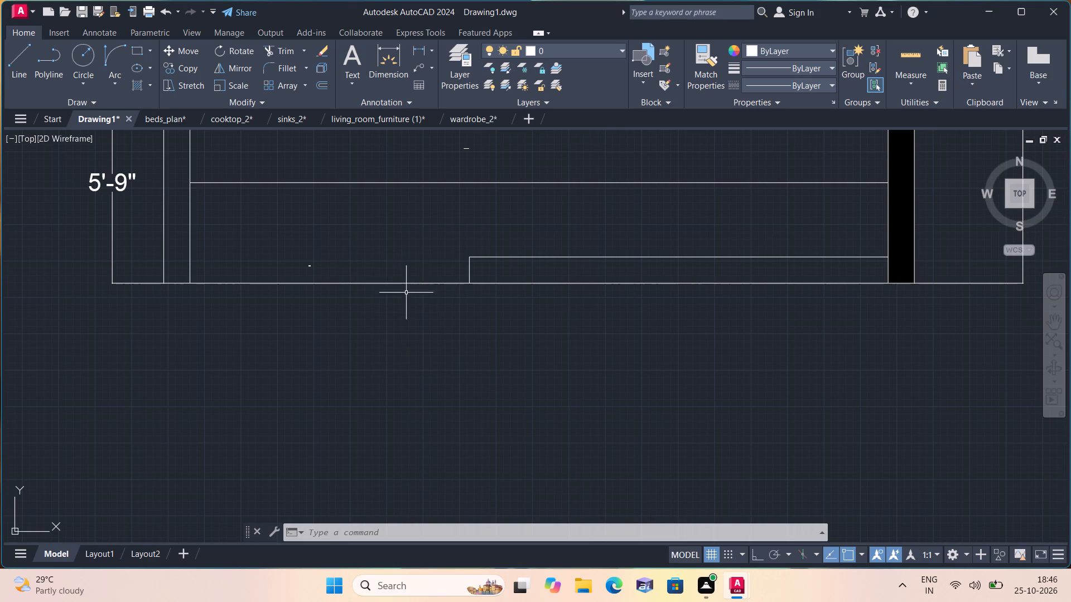
Add the multiline text label 3'-3"WIDE PASSAGE in the open area between the staircase and the shaft, above the LOBBY label.
scroll(475, 239, down, 1)
middle_drag(464, 252, 437, 295)
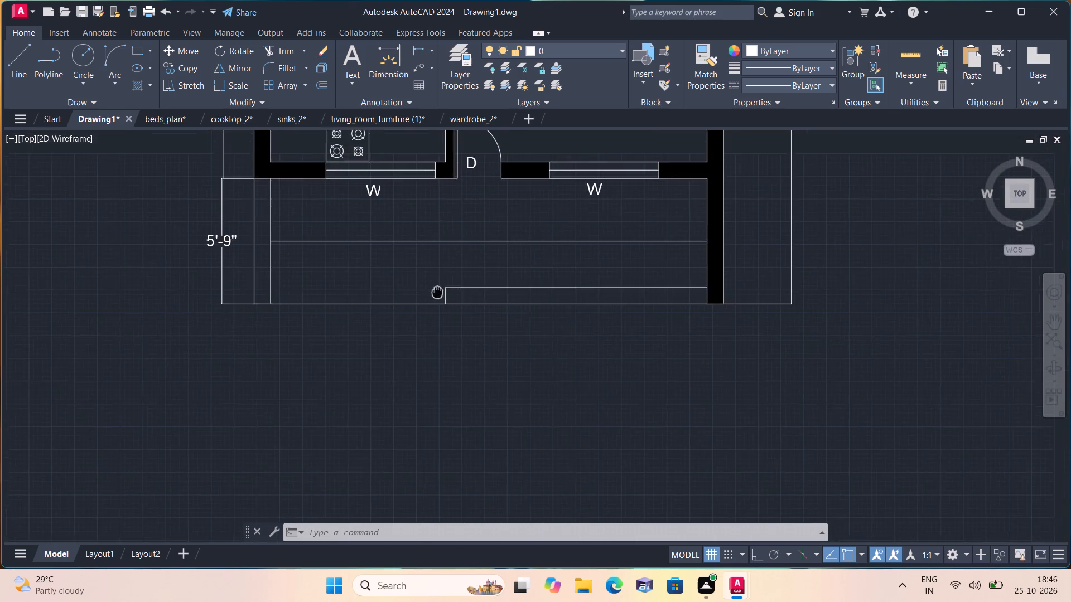
middle_drag(437, 295, 425, 386)
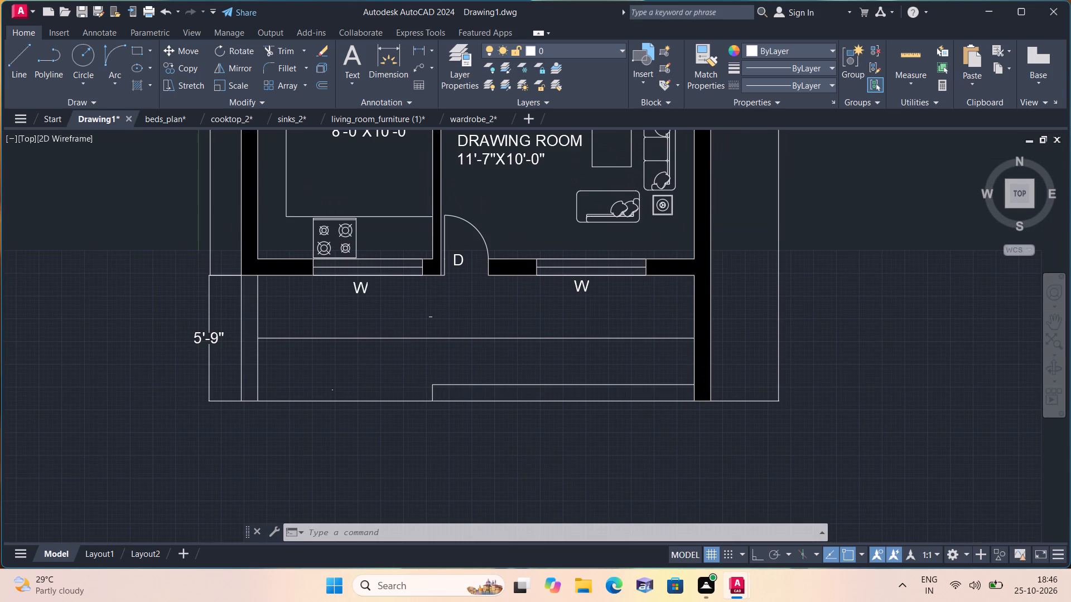
scroll(425, 386, down, 1)
middle_drag(417, 259, 399, 376)
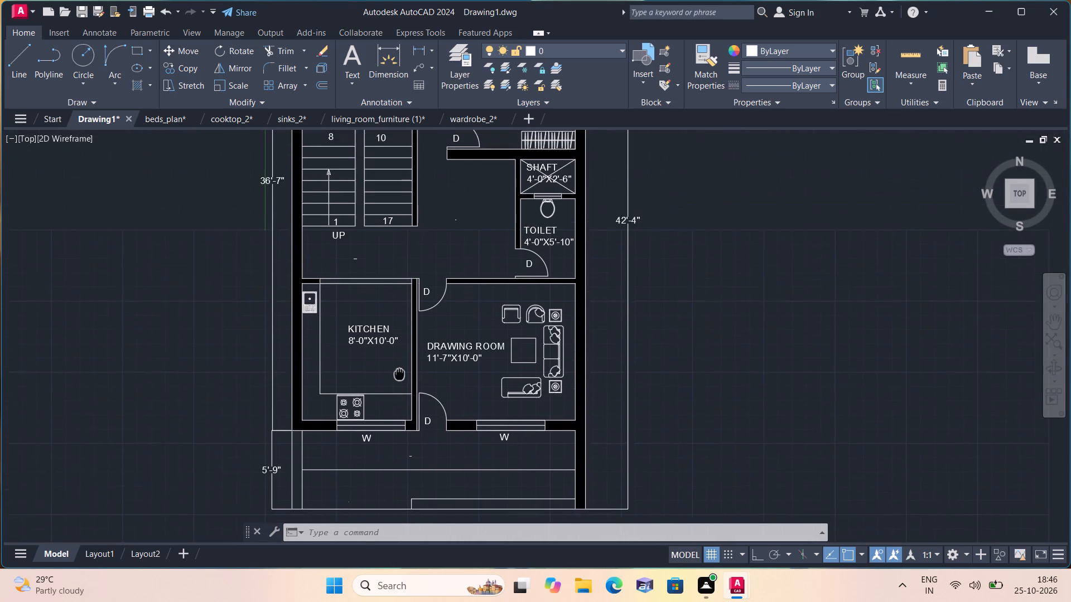
middle_drag(399, 376, 401, 424)
scroll(454, 244, up, 1)
key(space)
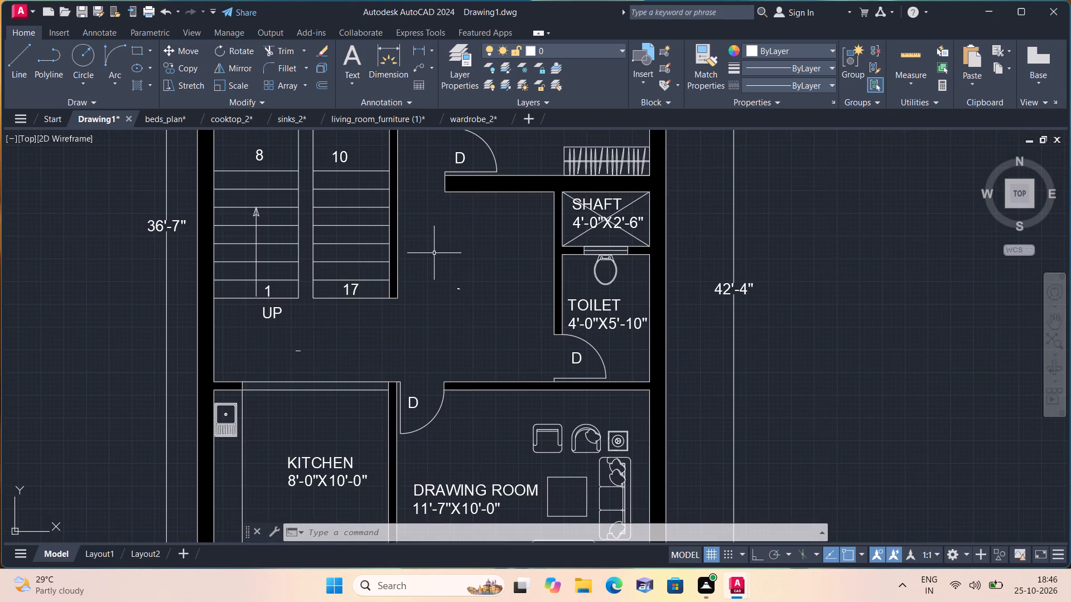
scroll(424, 256, up, 1)
triple_click(421, 245)
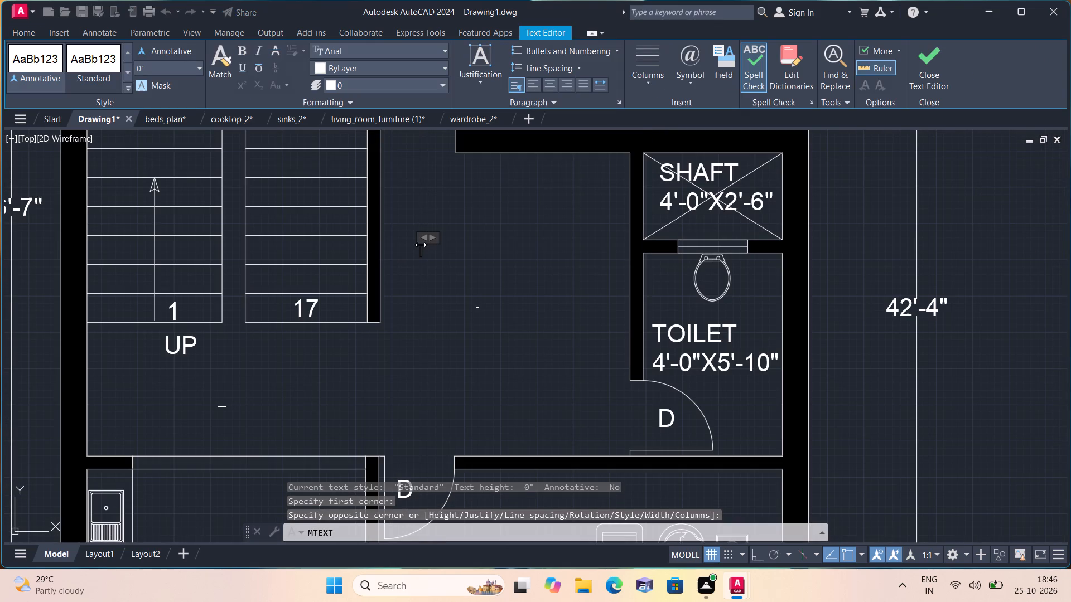
text(3'-3")
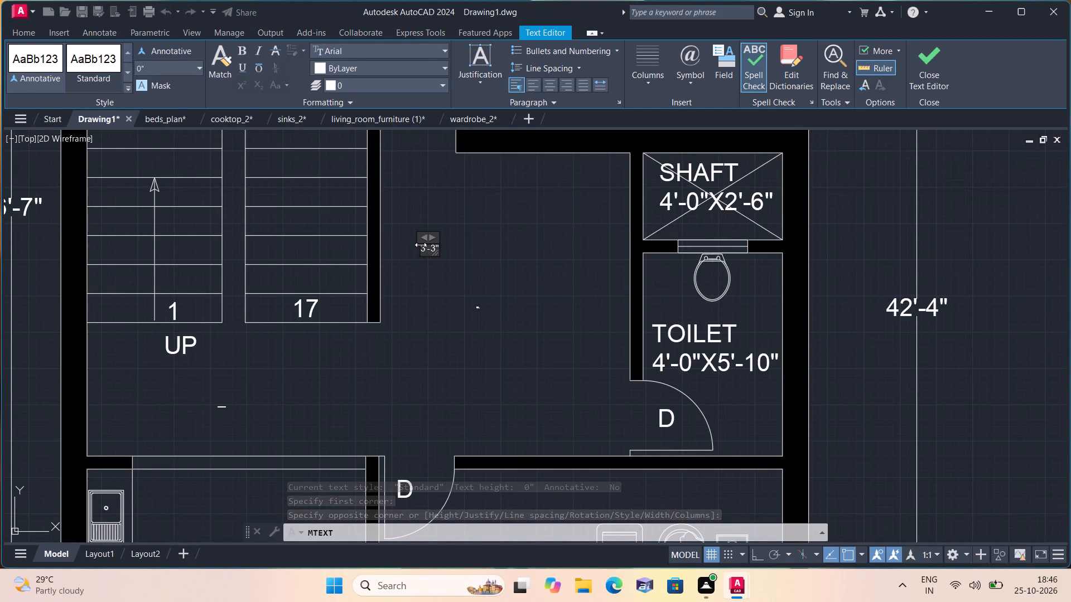
text(WIDE)
key(space)
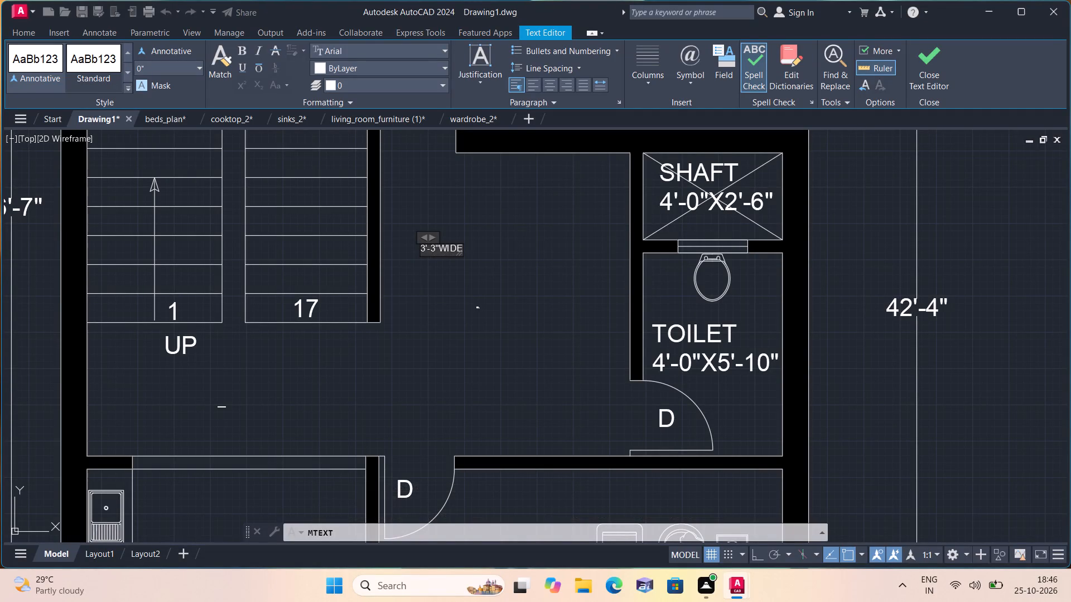
text(PASSAGE)
click(484, 280)
Select all multiline texts similar to the tiny LOBBY label and set their text height to 6".
drag(518, 352, 510, 342)
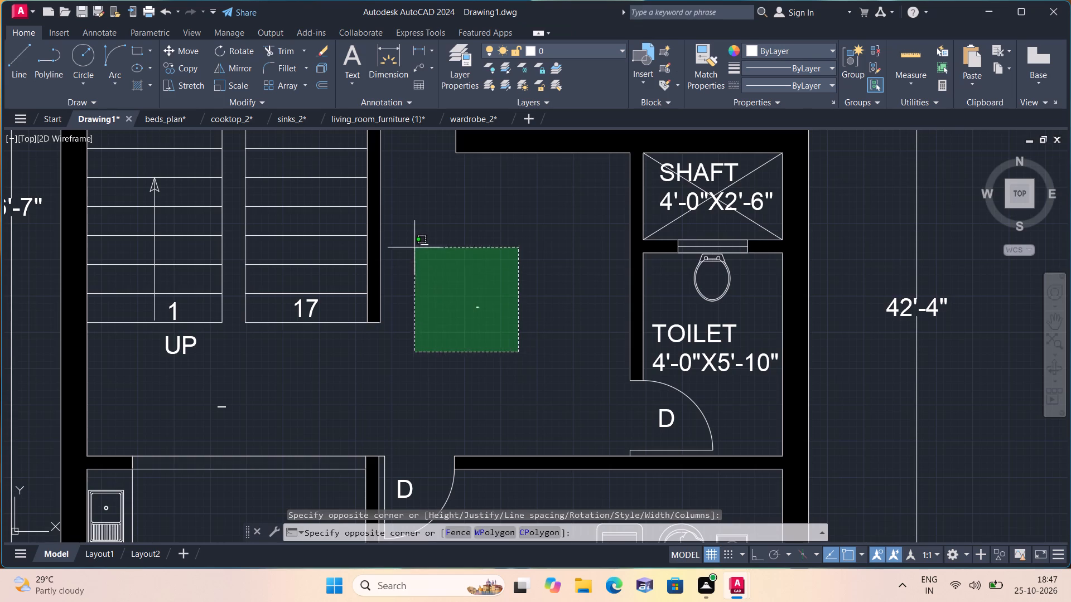
click(404, 226)
right_click(404, 225)
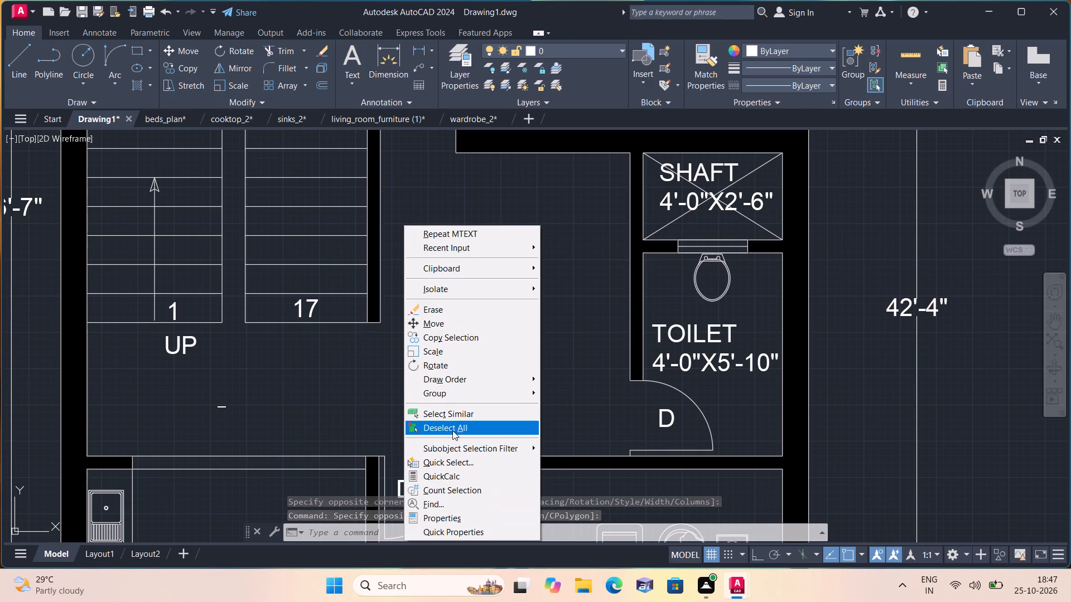
click(450, 416)
right_click(450, 415)
click(489, 391)
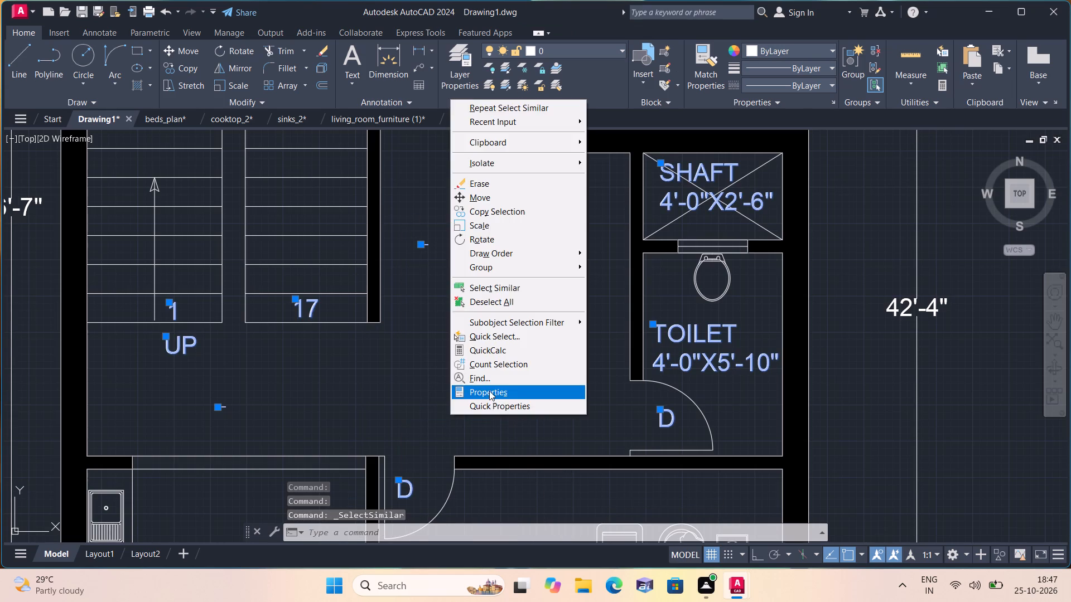
click(106, 320)
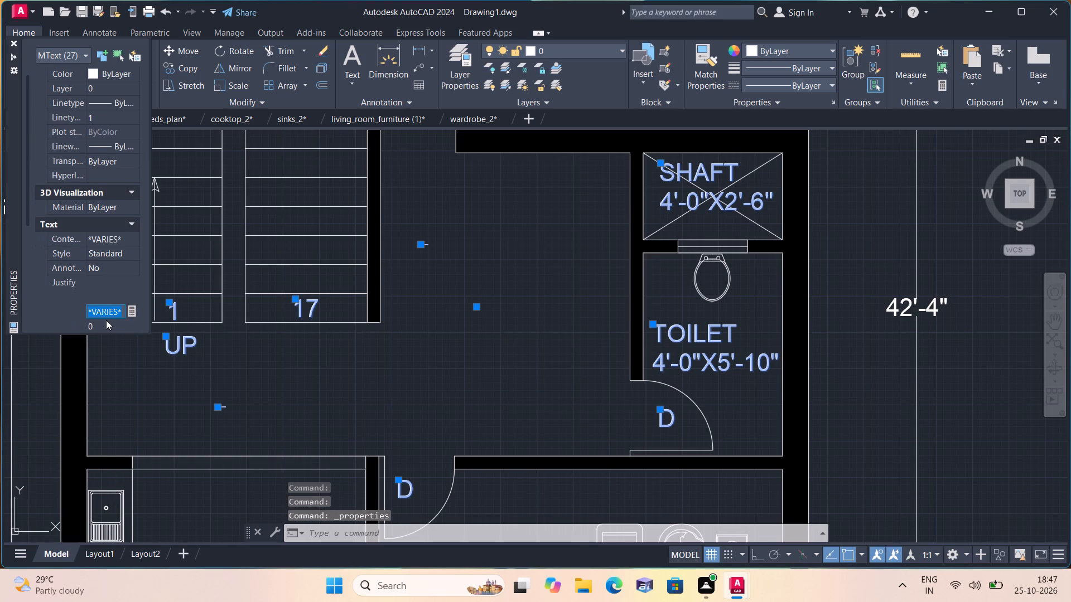
key(BackSpace)
text(6")
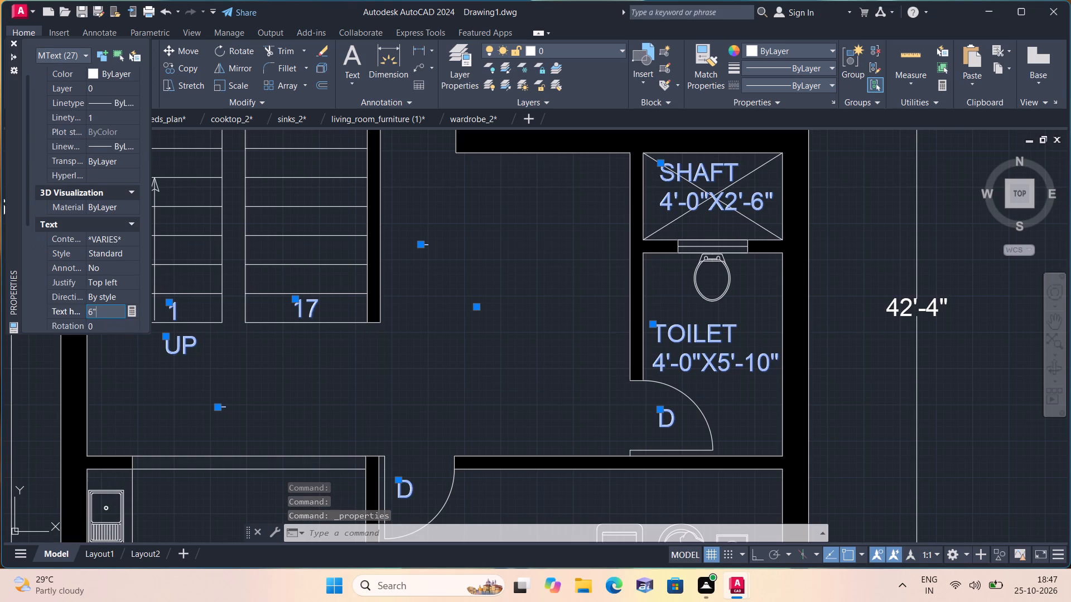
click(228, 206)
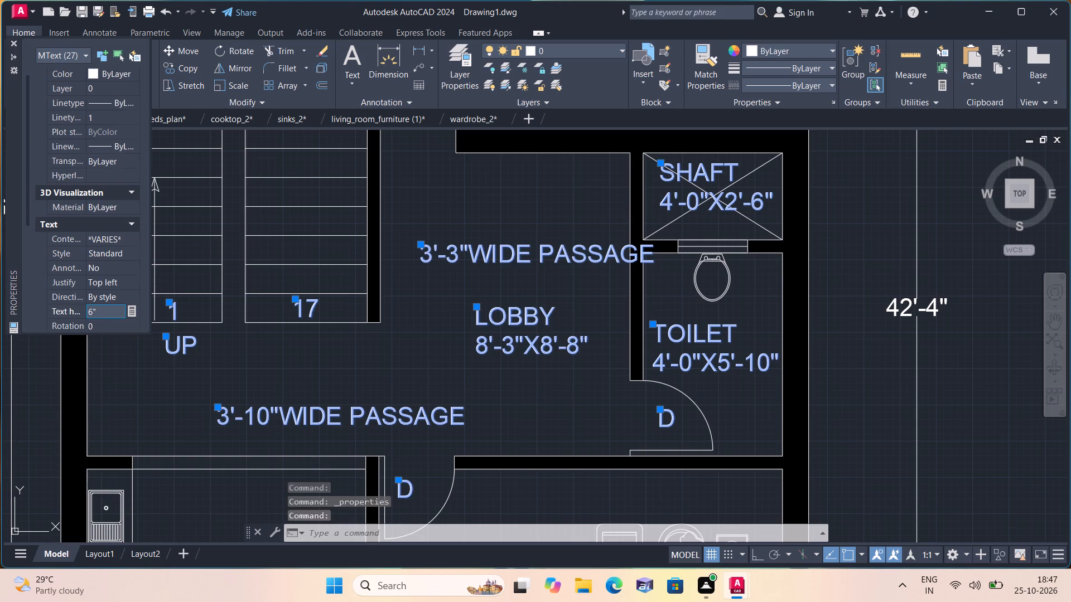
click(9, 40)
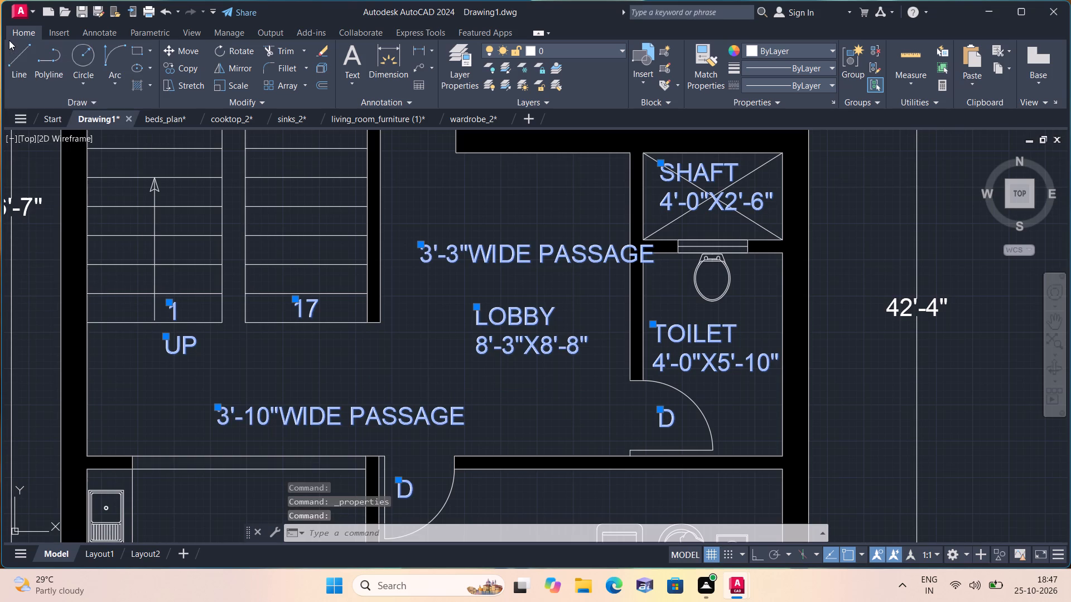
key(Escape)
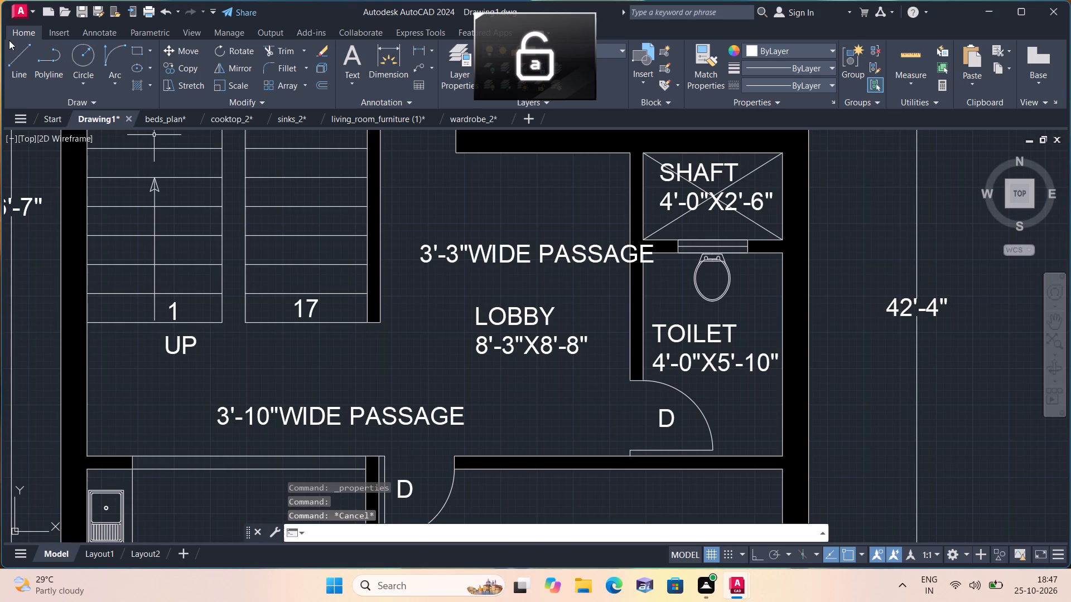
Rotate the 3'-3"WIDE PASSAGE label 90° about its middle with Ortho on, so it reads vertically.
key(F8)
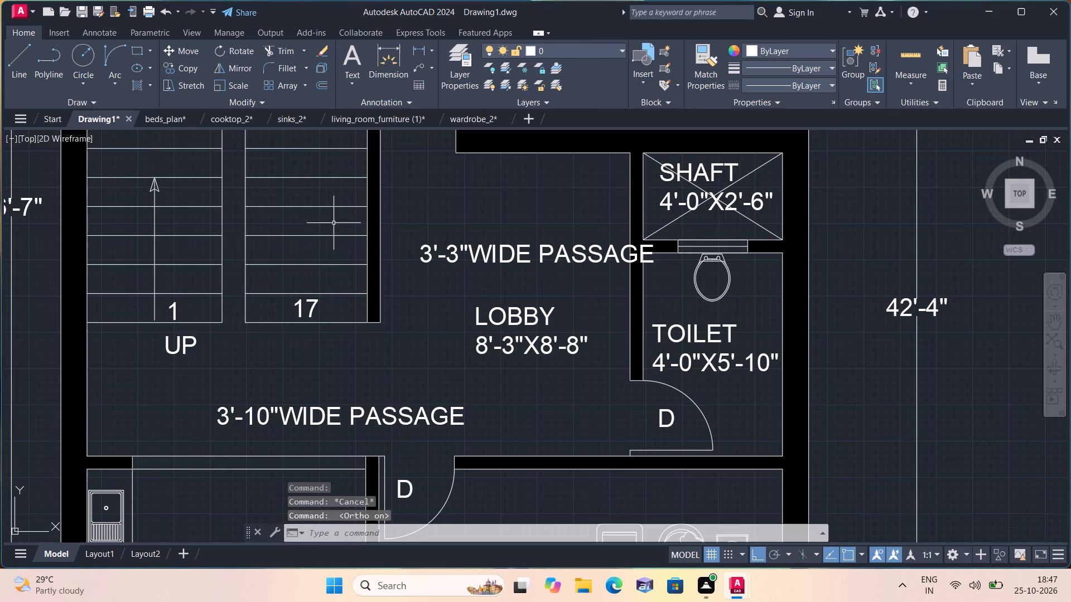
click(513, 261)
click(237, 51)
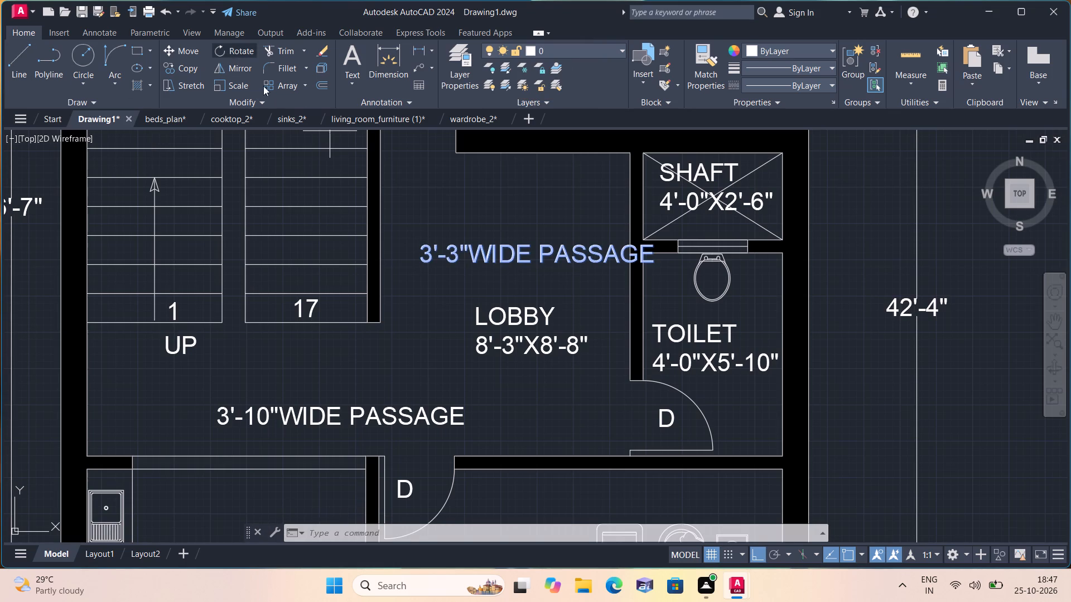
click(524, 255)
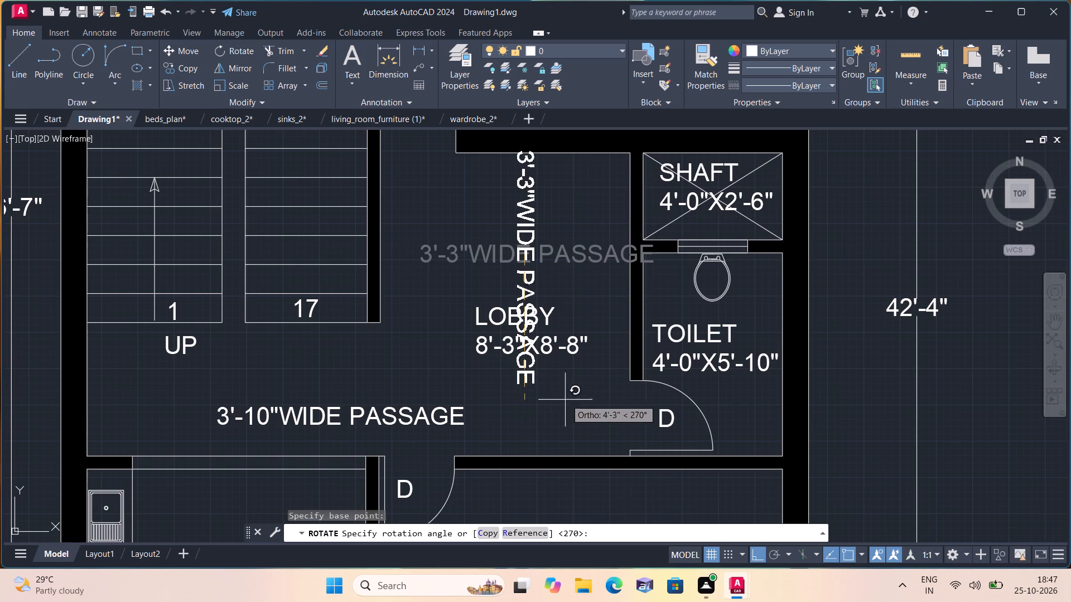
click(496, 211)
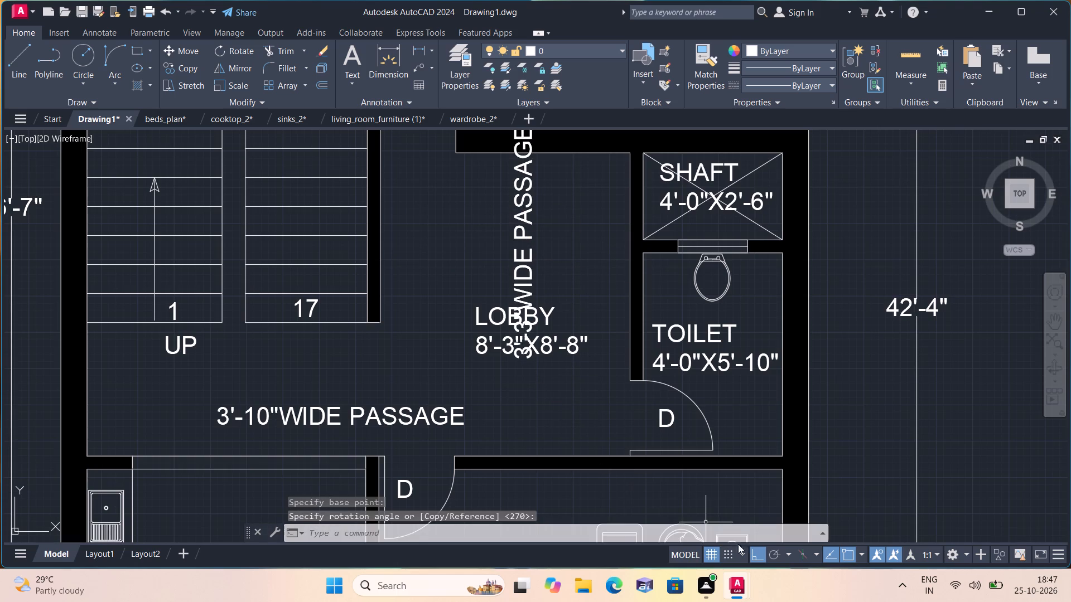
With Ortho off, move the vertical 3'-3"WIDE PASSAGE label off the LOBBY label to the strip beside the staircase wall.
click(757, 552)
click(520, 270)
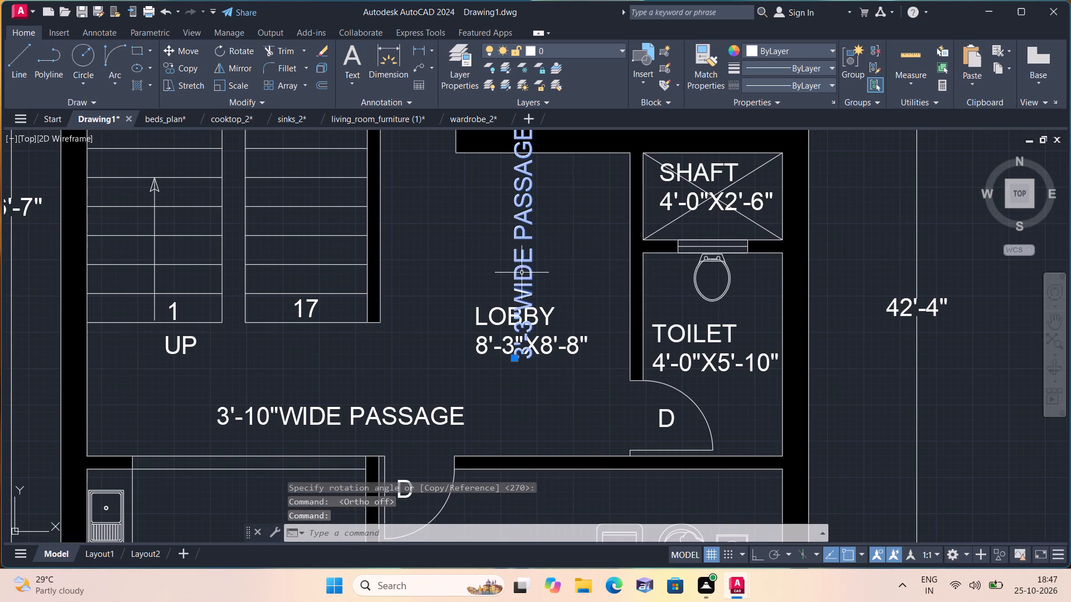
click(515, 358)
middle_drag(397, 310, 399, 316)
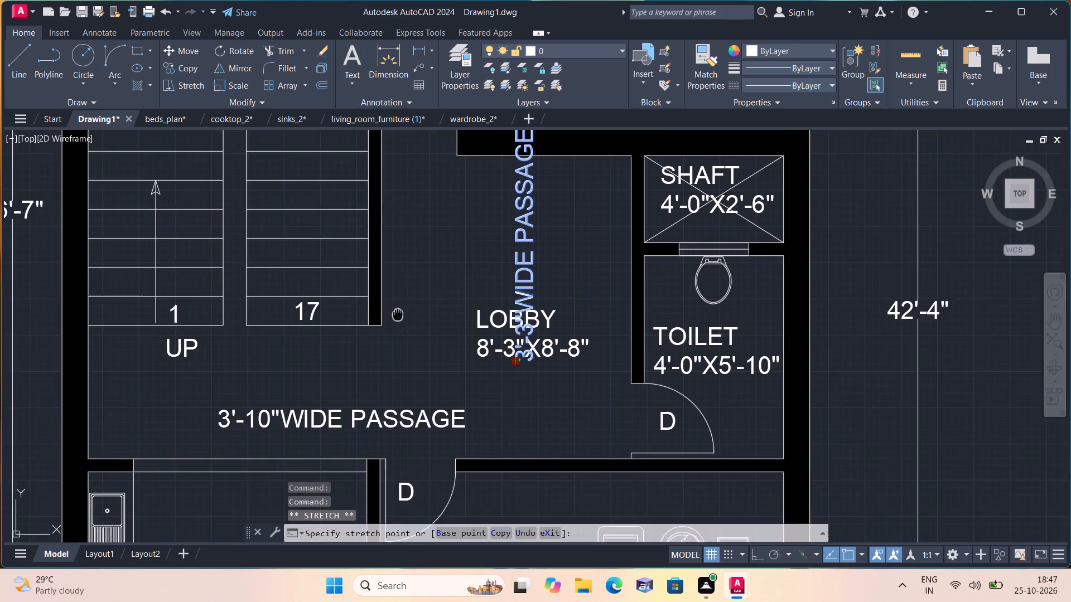
middle_drag(399, 316, 432, 390)
click(432, 386)
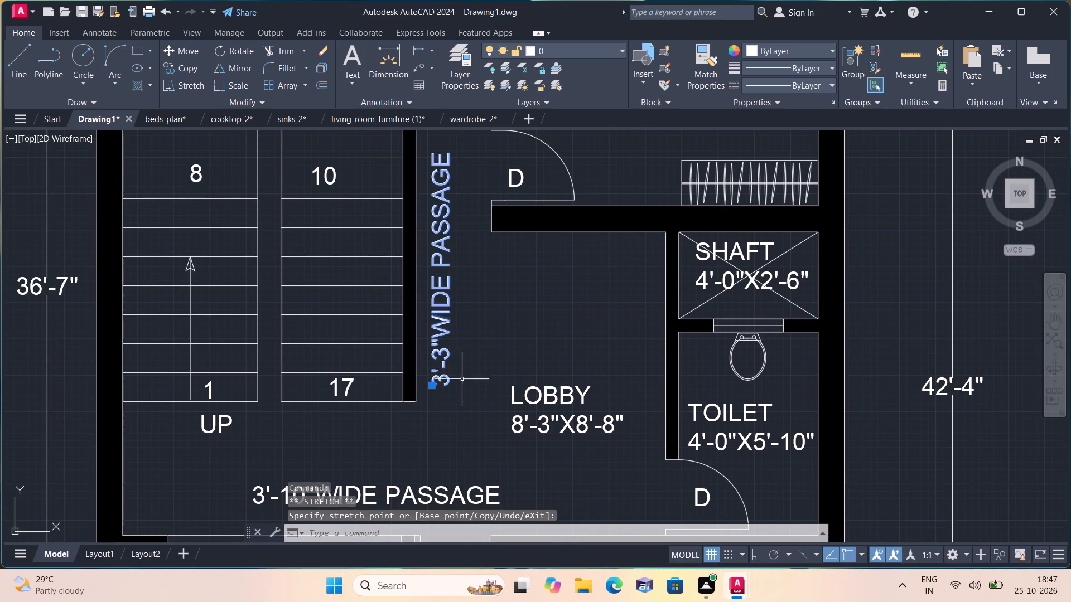
key(Escape)
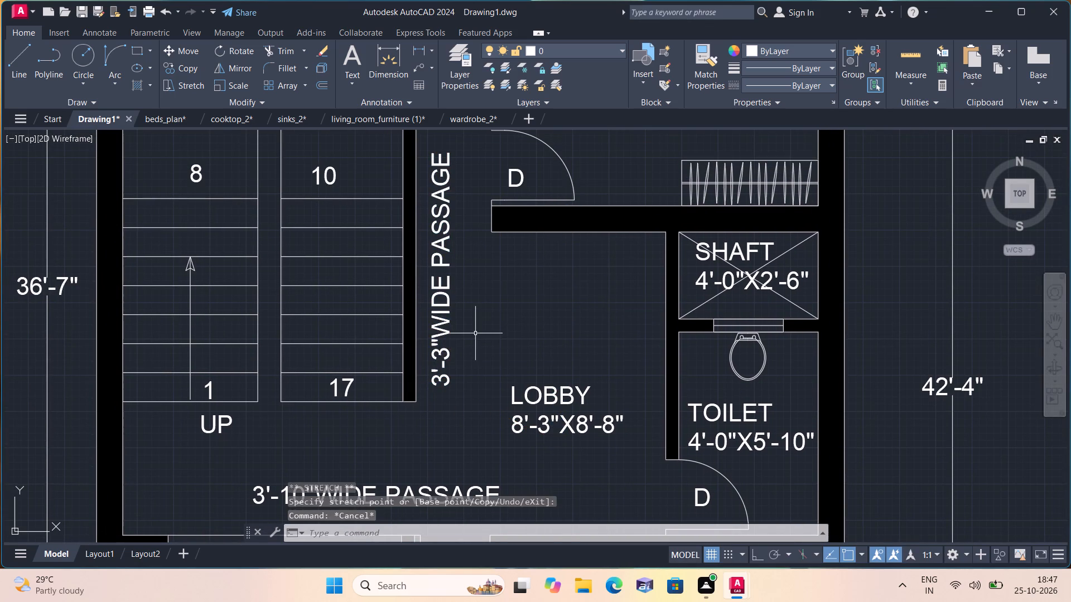
Examine the placement of the labels across the bedrooms, upper toilet, staircase, passages and lobby.
scroll(475, 333, down, 2)
middle_drag(470, 343, 446, 461)
scroll(438, 423, down, 1)
scroll(422, 392, up, 2)
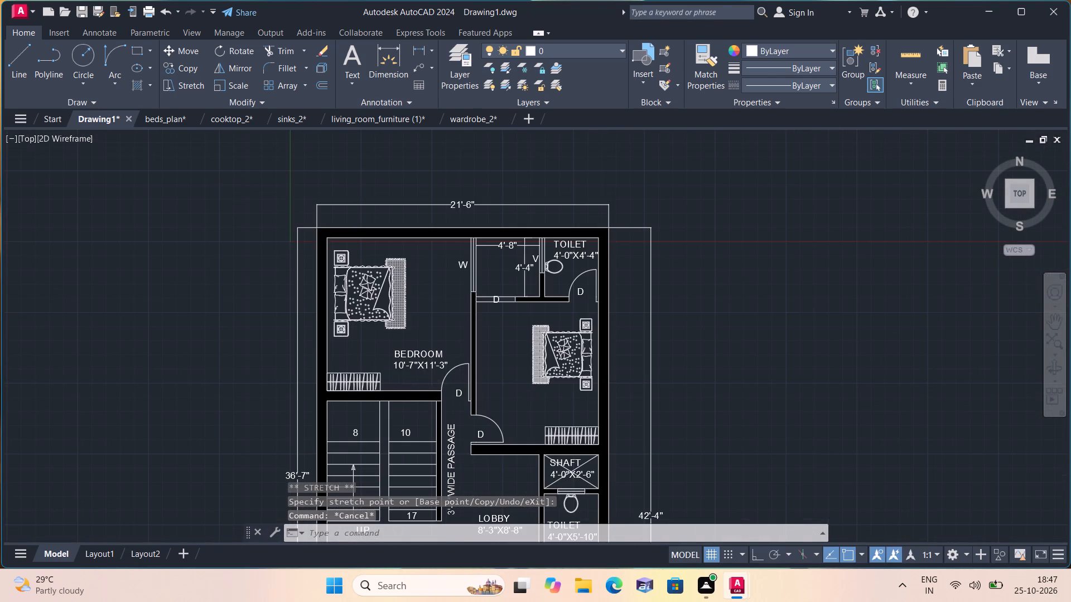
scroll(426, 380, down, 1)
middle_drag(426, 380, 412, 373)
scroll(461, 281, up, 2)
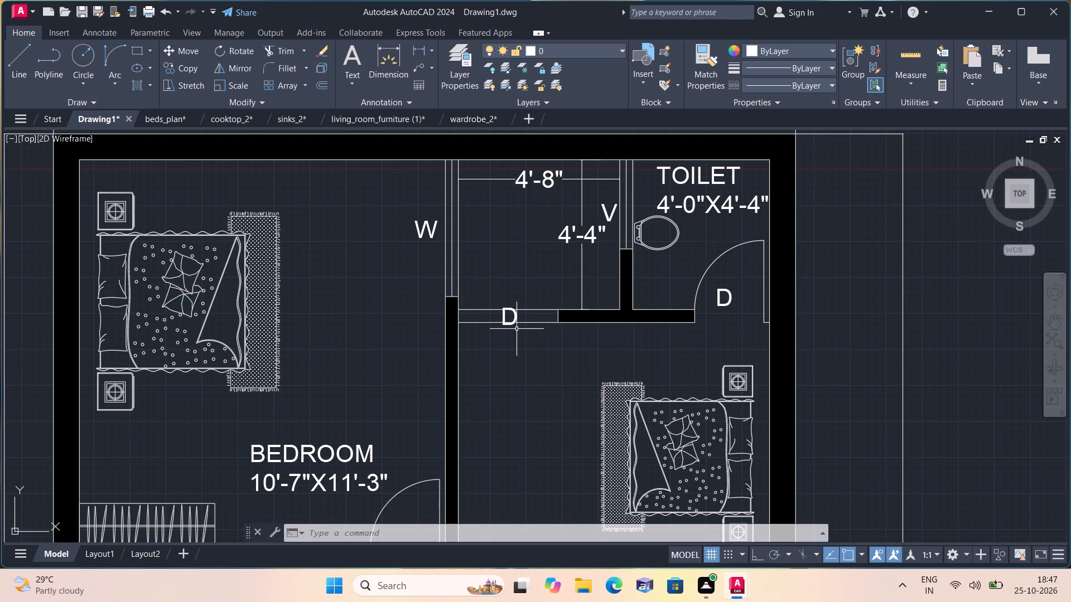
scroll(517, 329, down, 1)
middle_drag(514, 327, 491, 244)
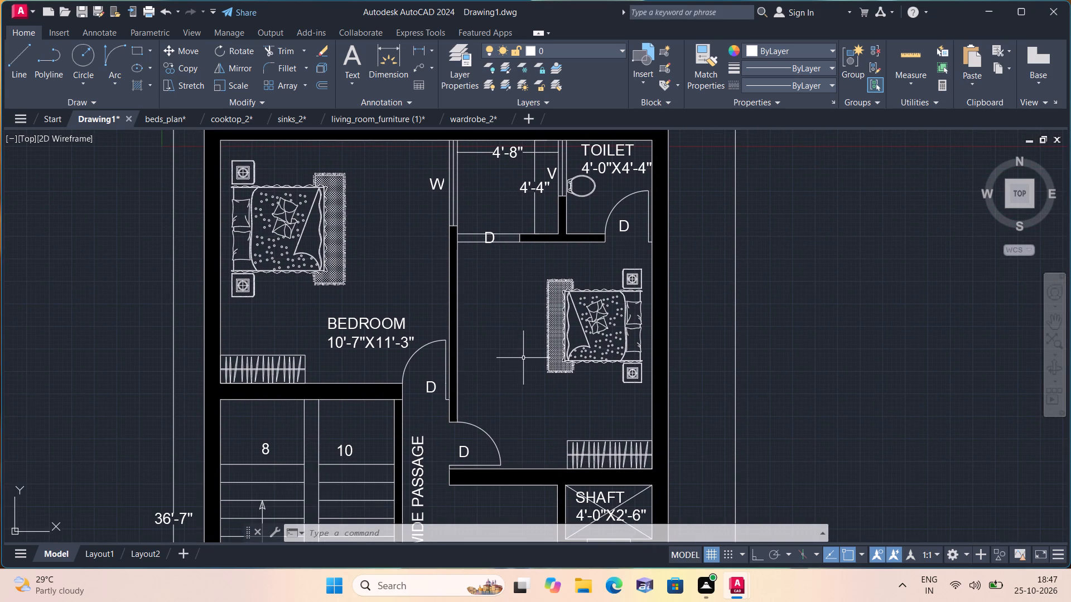
middle_drag(519, 350, 503, 240)
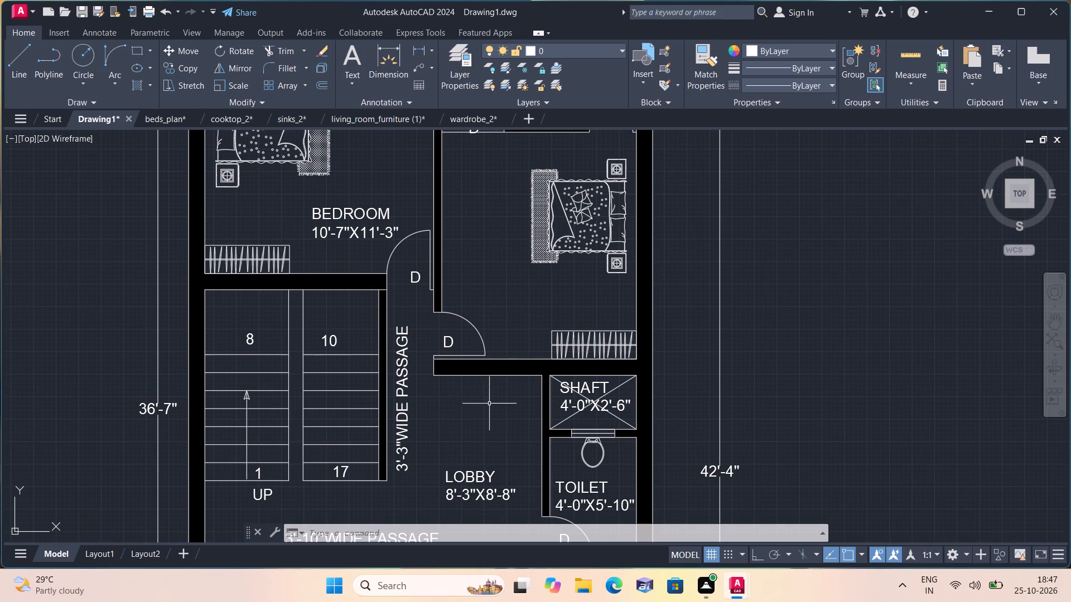
middle_drag(486, 392, 472, 290)
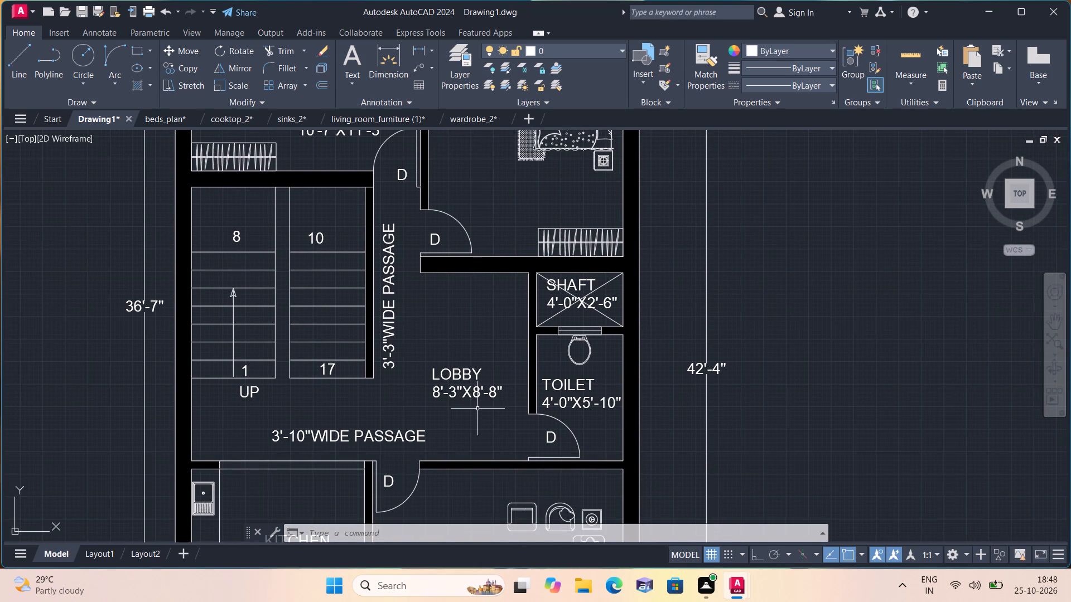
Move the 3'-10"WIDE PASSAGE label toward the outer side wall, keeping it between the stair's UP mark and the kitchen.
scroll(430, 398, up, 1)
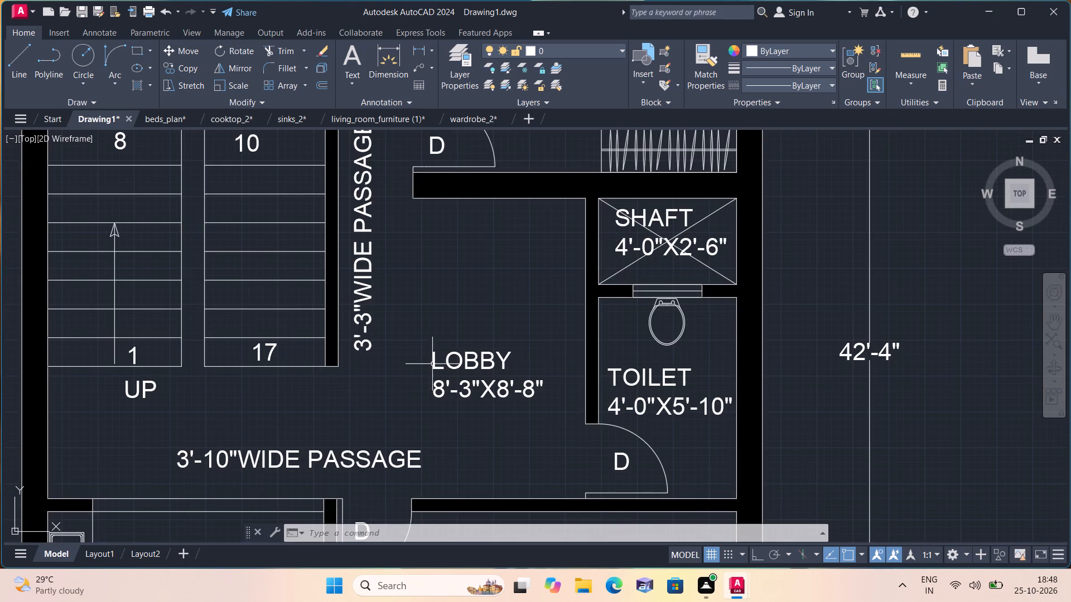
middle_drag(424, 361, 441, 294)
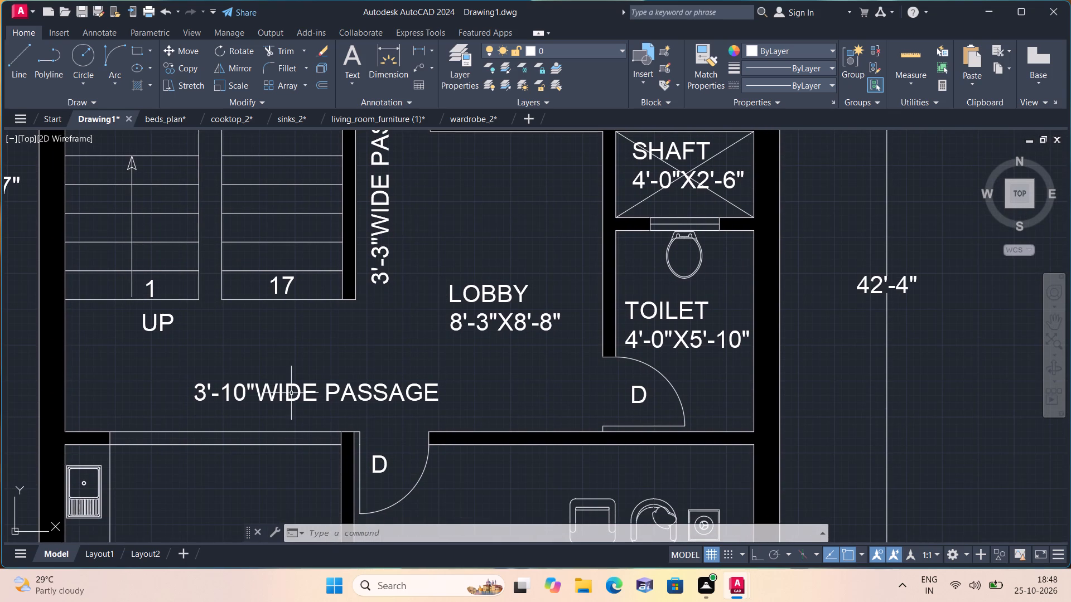
click(273, 387)
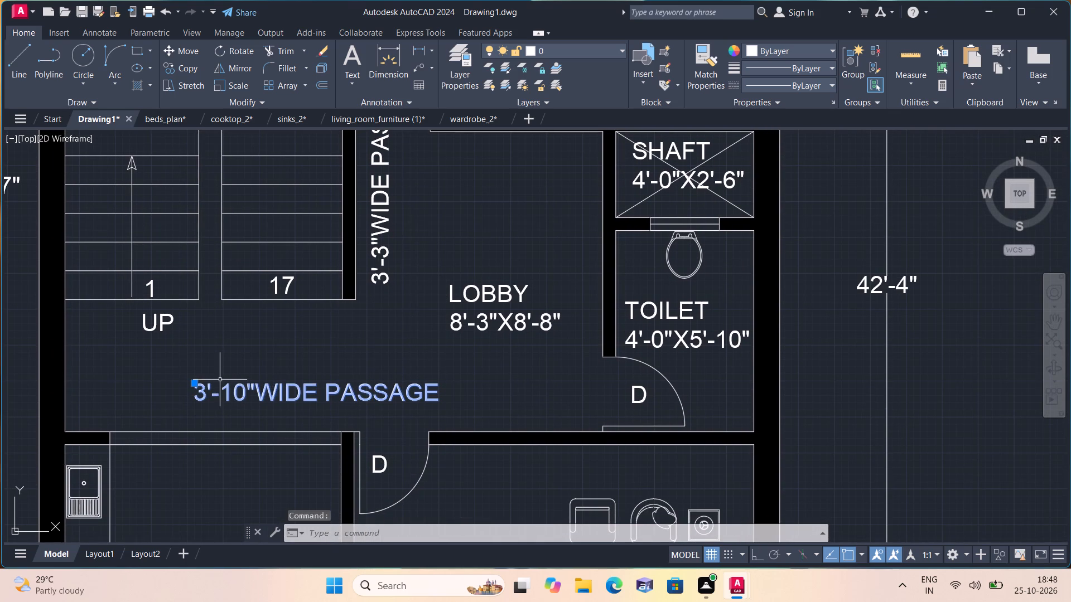
click(194, 381)
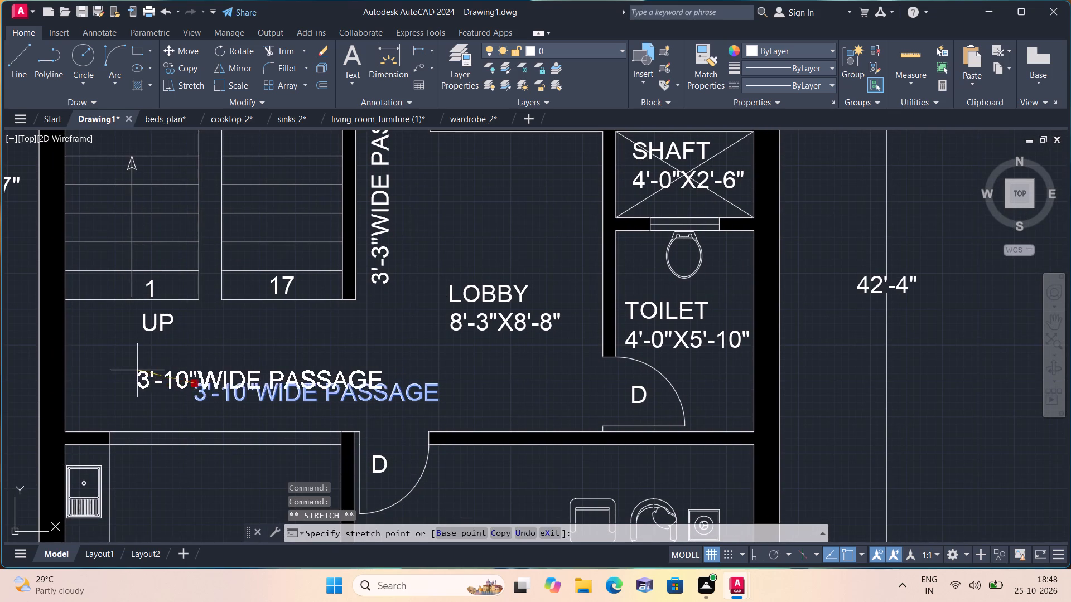
click(121, 371)
Move the LOBBY 8'-3"X8'-8" label about 1'-9" straight up within the lobby.
scroll(459, 364, down, 1)
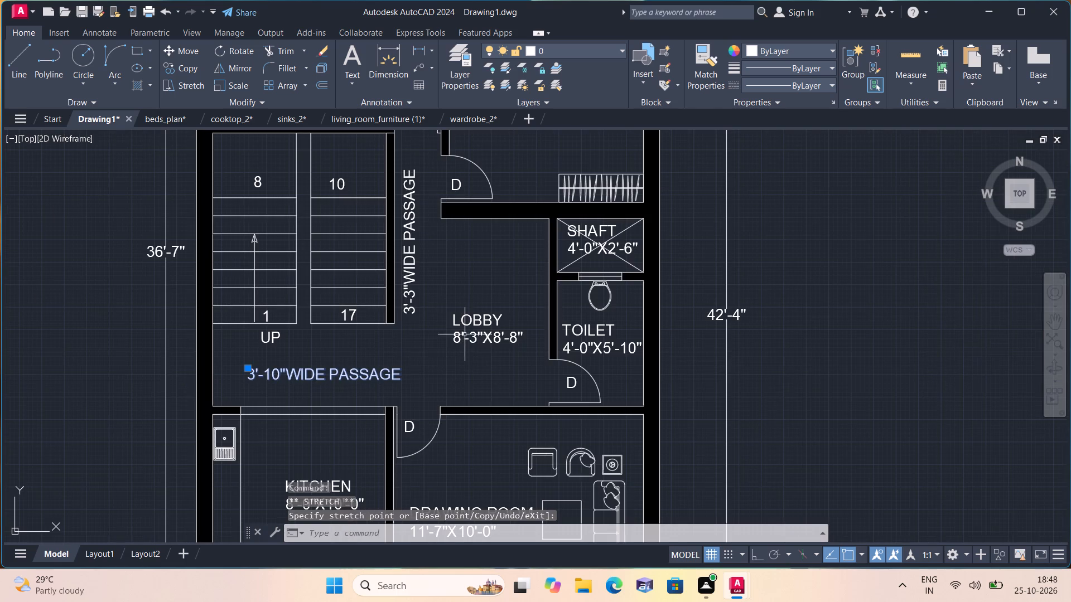
click(475, 323)
click(451, 315)
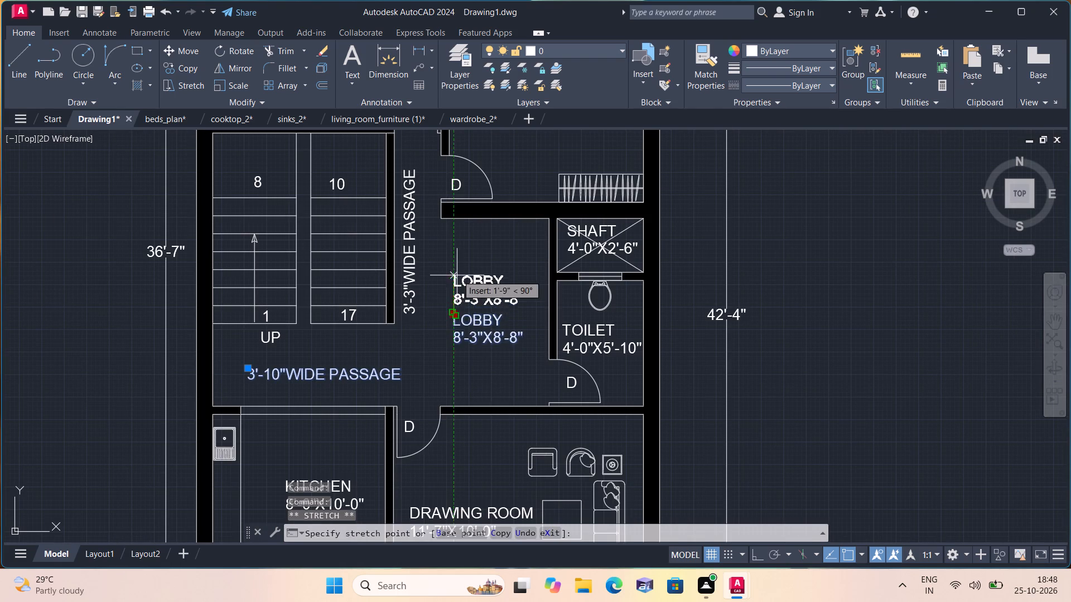
click(457, 275)
Clear the label selection and erase the horizontal line crossing the front lawn beneath the FRONT LAWN label.
middle_drag(509, 381, 493, 288)
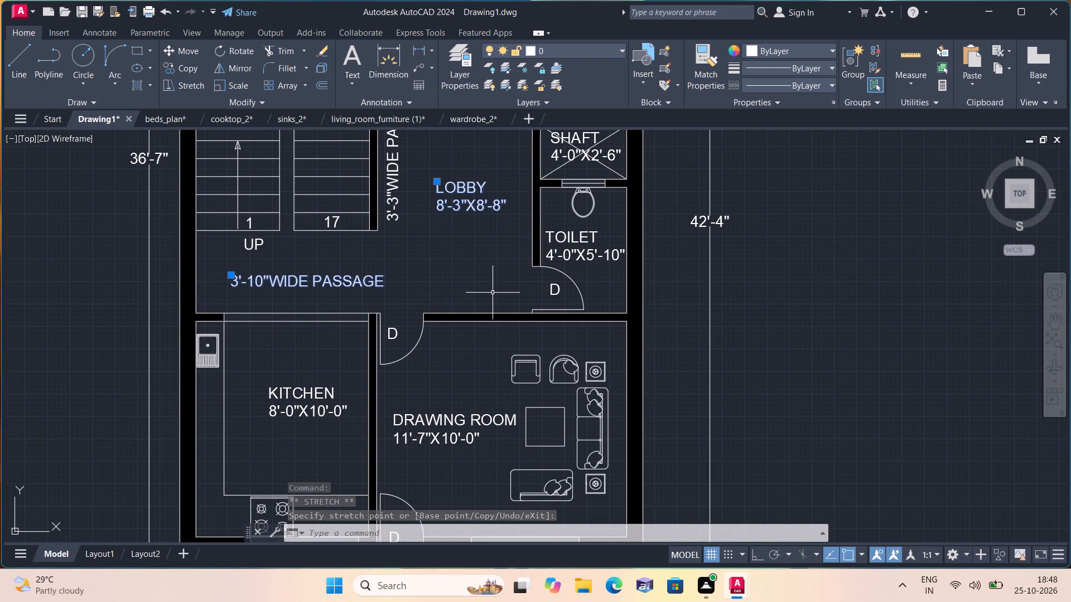
scroll(493, 390, down, 1)
middle_drag(491, 387, 476, 310)
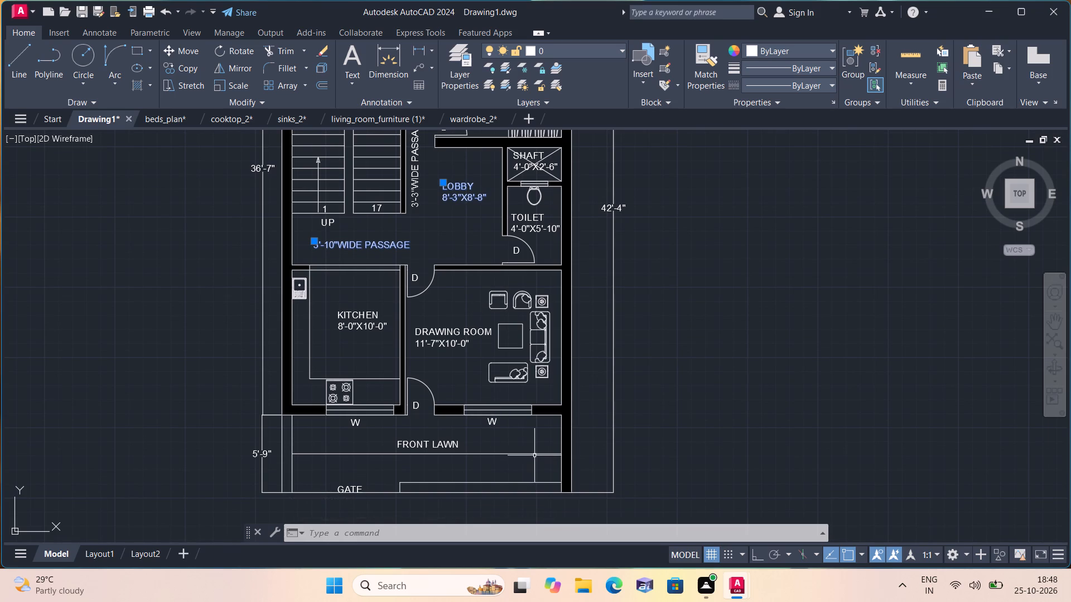
middle_drag(535, 442, 531, 402)
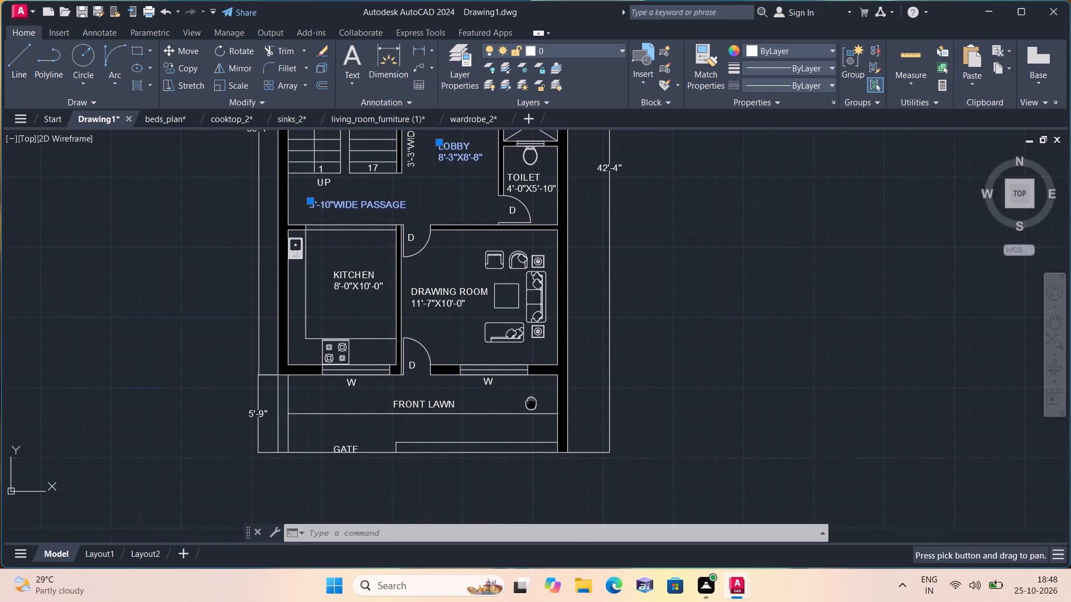
scroll(439, 435, up, 1)
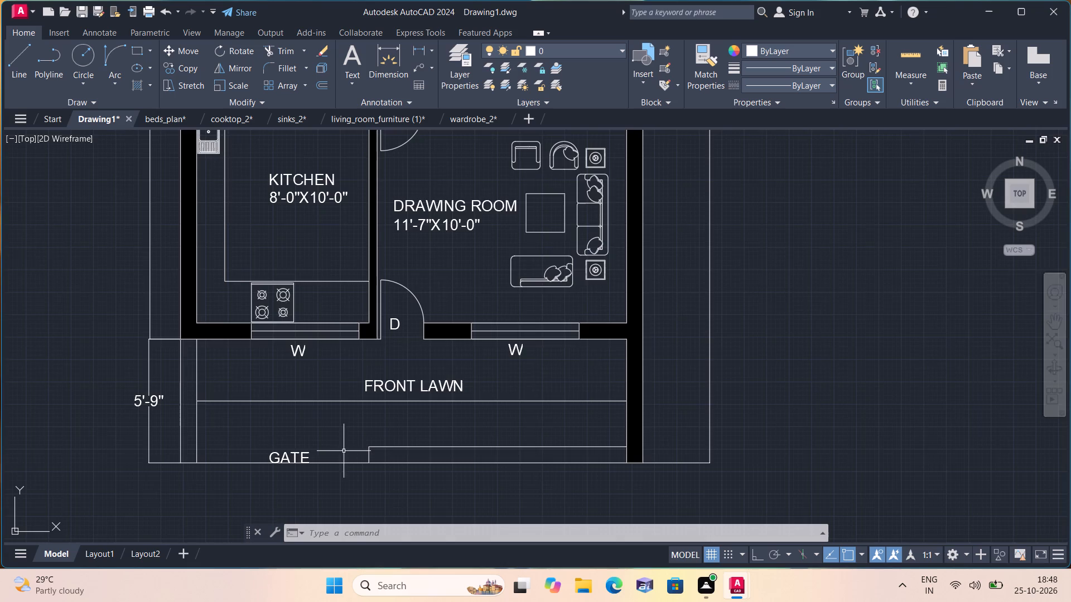
scroll(295, 465, up, 1)
scroll(372, 454, down, 1)
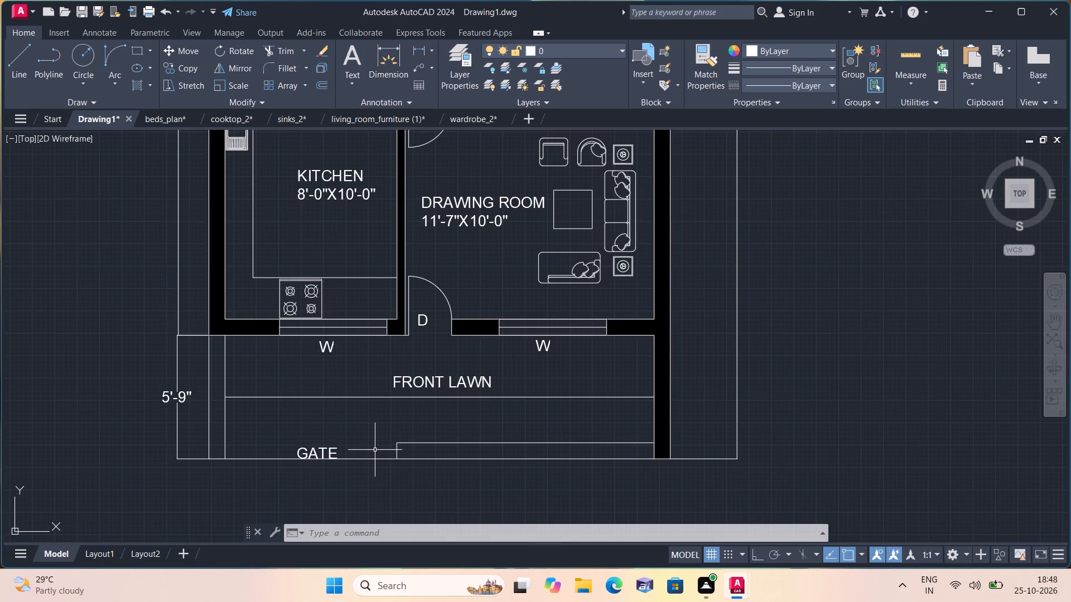
key(Escape)
click(526, 408)
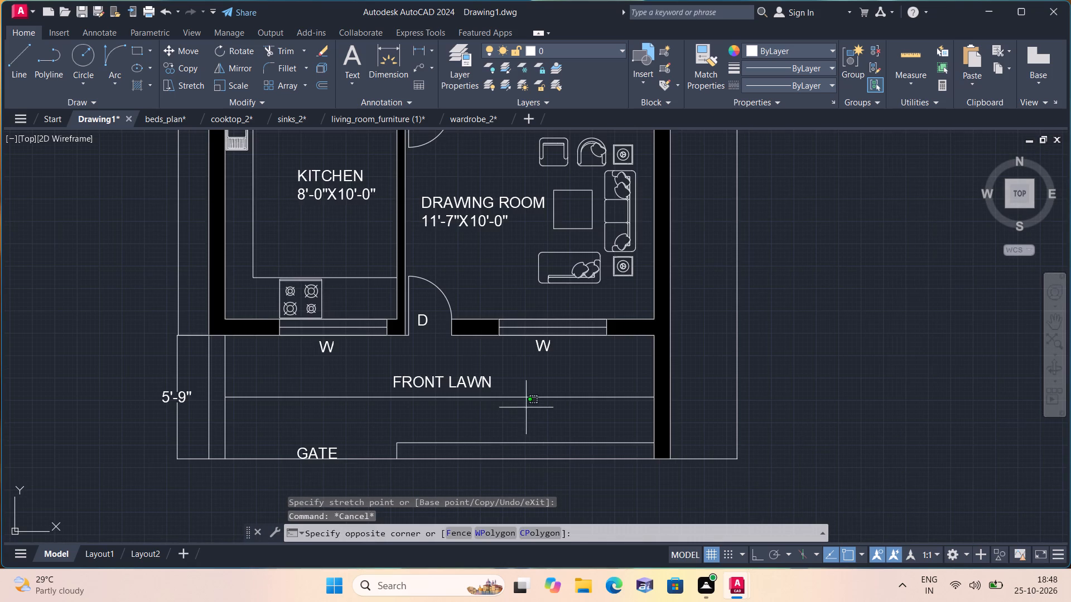
click(530, 397)
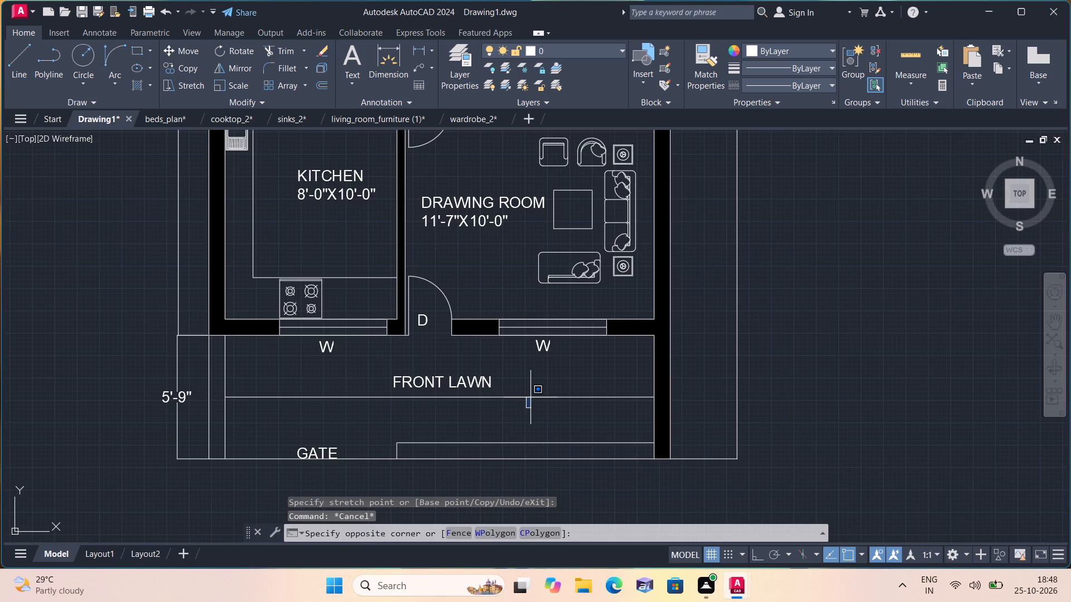
click(530, 397)
key(Delete)
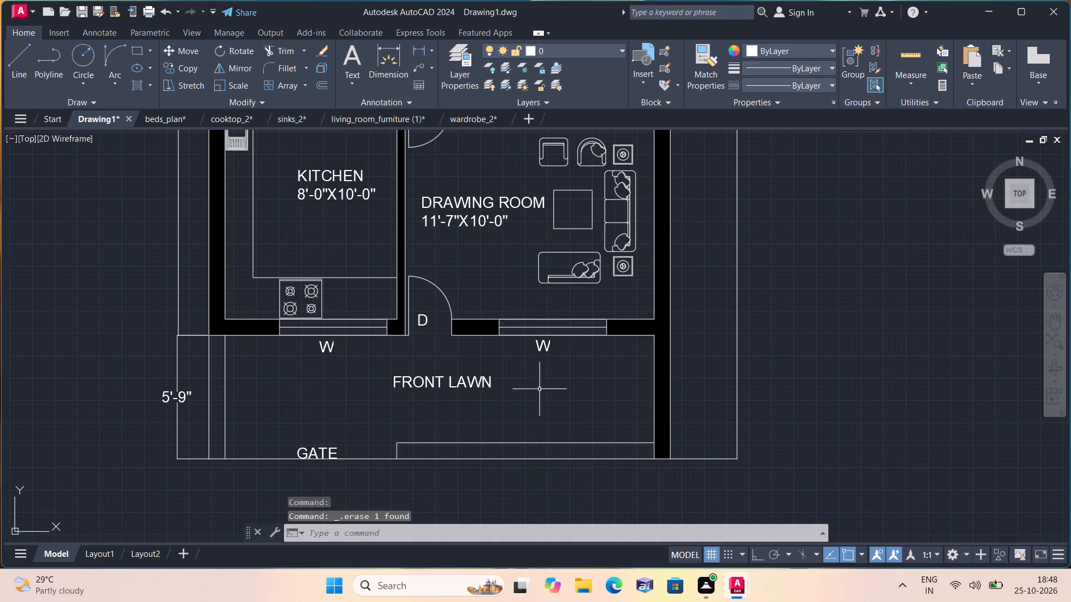
Erase the two horizontal lines across the kitchen opening below the 3'-10"WIDE PASSAGE label.
middle_drag(541, 388, 503, 518)
scroll(432, 297, down, 1)
middle_drag(432, 296, 437, 424)
scroll(381, 395, up, 1)
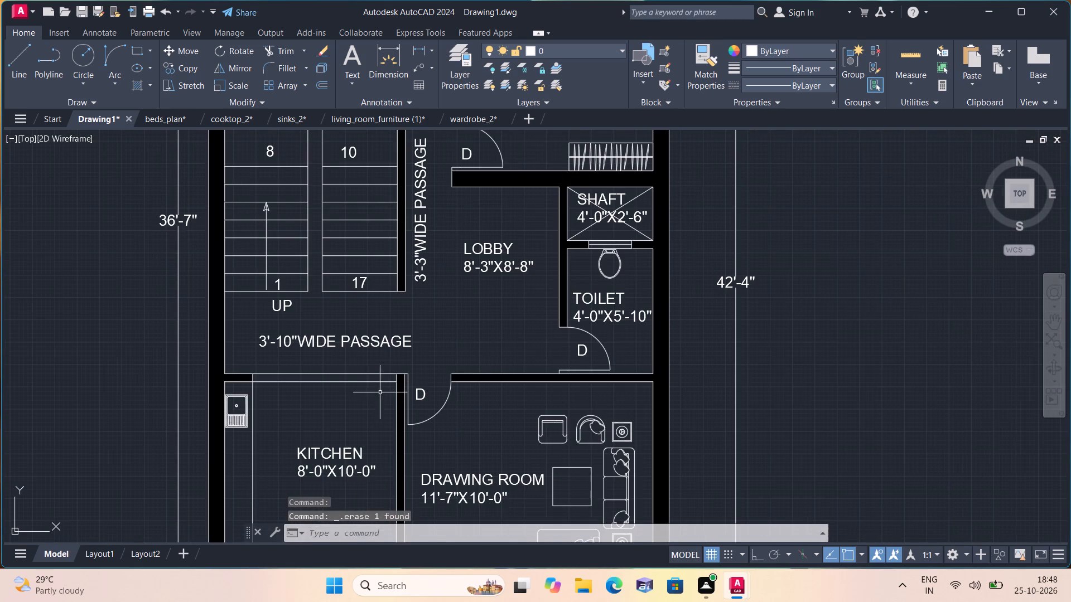
click(369, 389)
click(350, 367)
key(Delete)
Erase both diagonal cross lines running through the SHAFT label.
scroll(599, 217, up, 1)
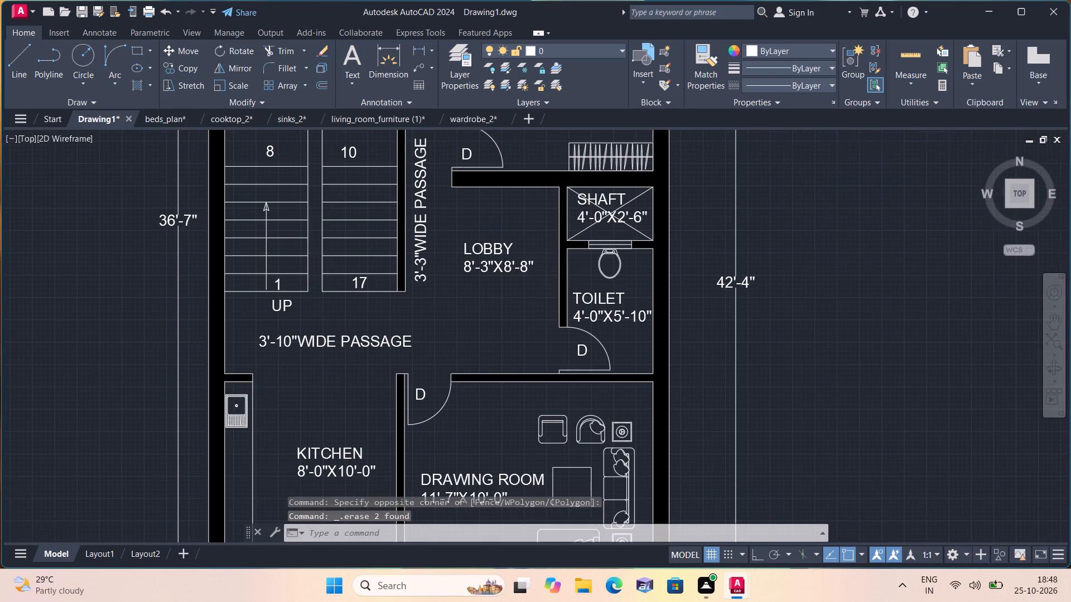
scroll(599, 217, up, 2)
drag(557, 277, 551, 268)
click(515, 238)
key(Delete)
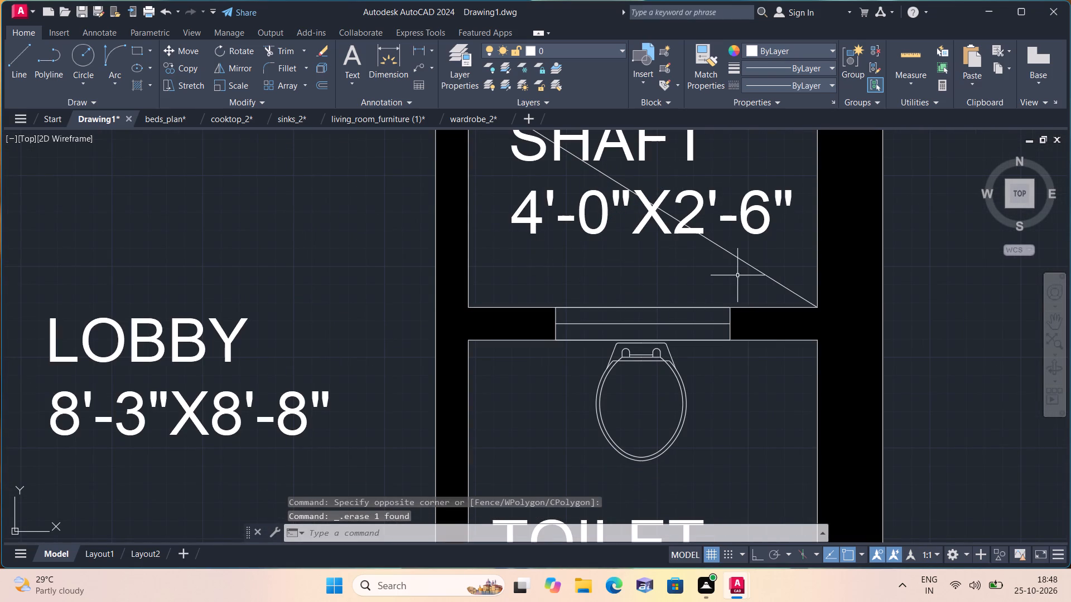
click(743, 274)
click(745, 254)
key(Delete)
click(734, 264)
click(735, 255)
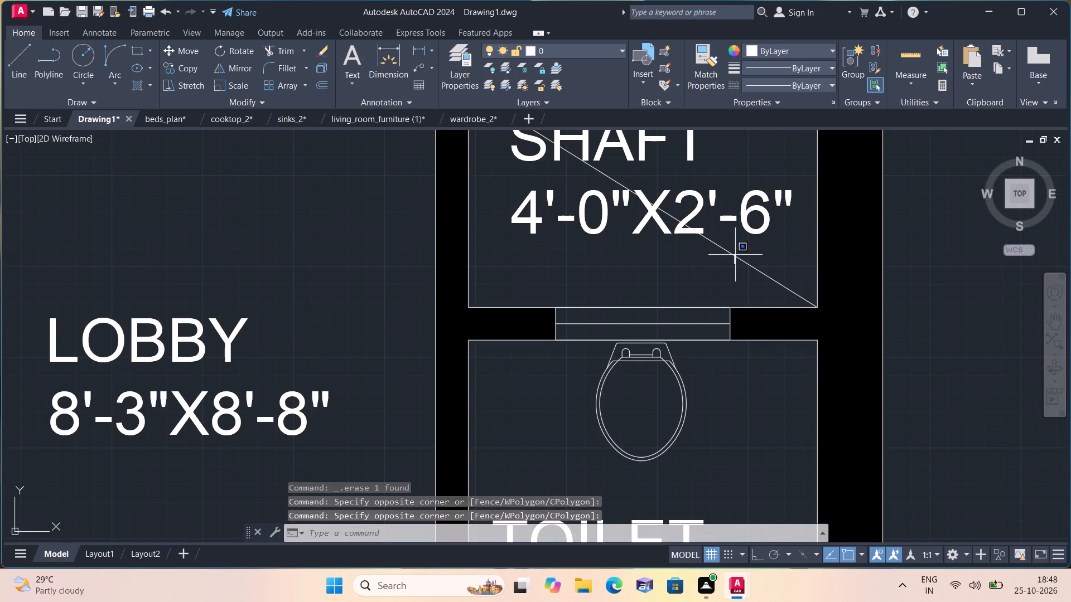
click(735, 254)
click(735, 254)
key(Delete)
Erase the two horizontal lines running through the D mark in the door opening below the 4'-8" wide space.
scroll(659, 288, down, 2)
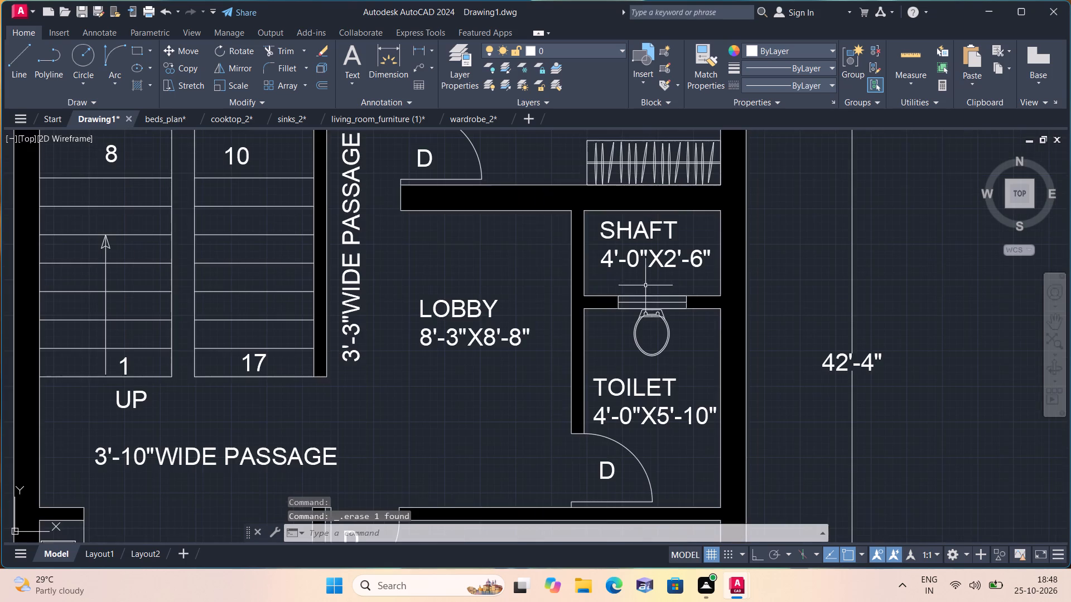
scroll(471, 261, down, 1)
middle_drag(477, 279, 540, 453)
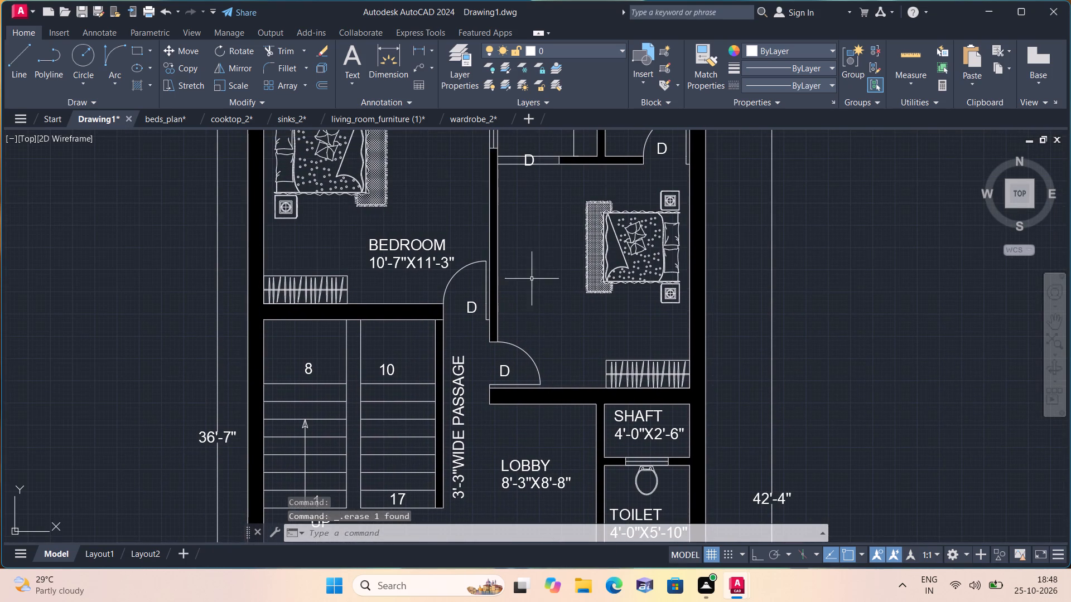
scroll(511, 174, up, 1)
middle_drag(510, 188, 526, 334)
scroll(526, 332, up, 1)
drag(528, 319, 523, 303)
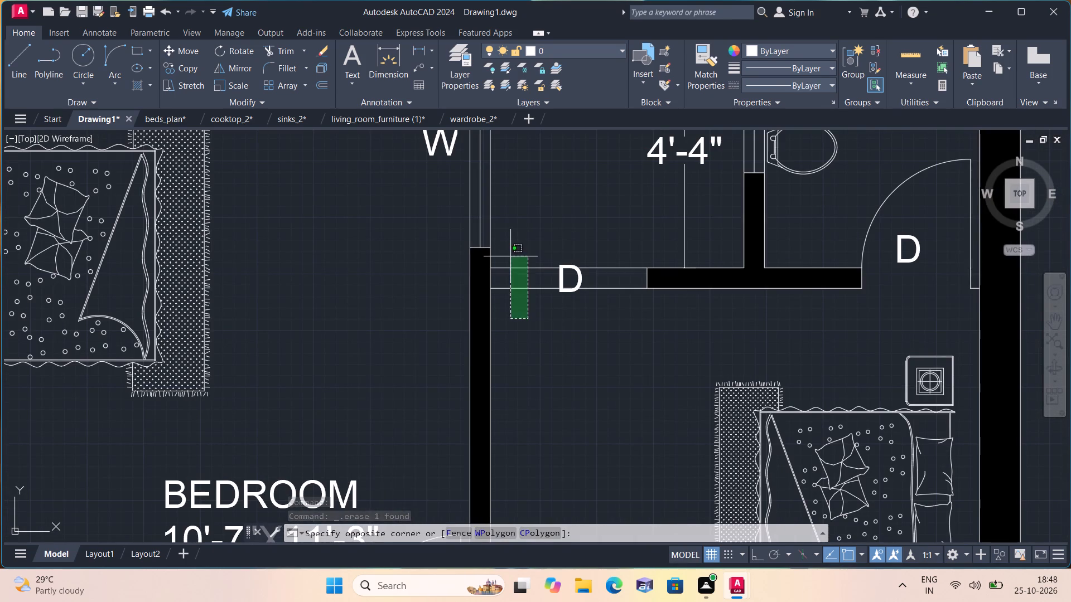
click(511, 254)
key(Delete)
Add the multiline text 3'-6"WIDE PROJECTION in the front lawn, between the FRONT LAWN label and the front boundary strip.
scroll(552, 294, down, 2)
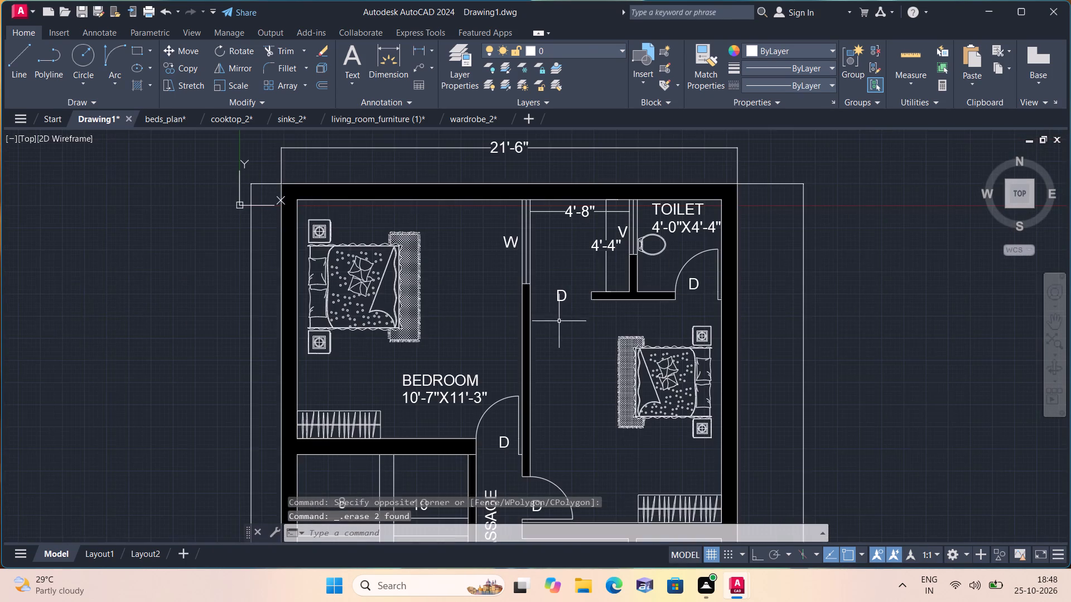
middle_drag(555, 321, 504, 254)
scroll(504, 254, down, 4)
scroll(509, 328, up, 2)
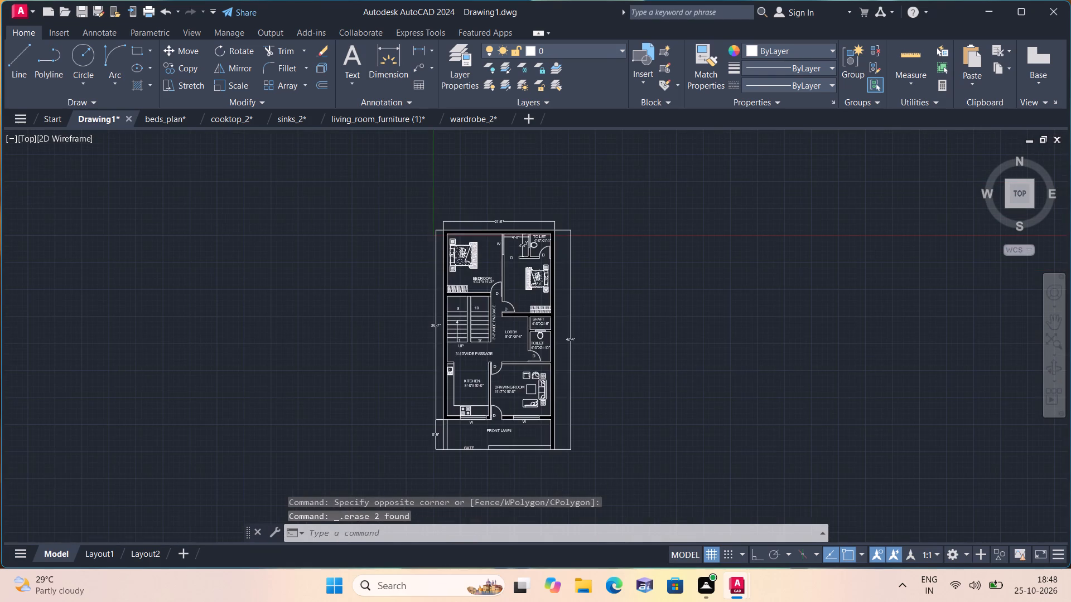
middle_drag(533, 327, 527, 322)
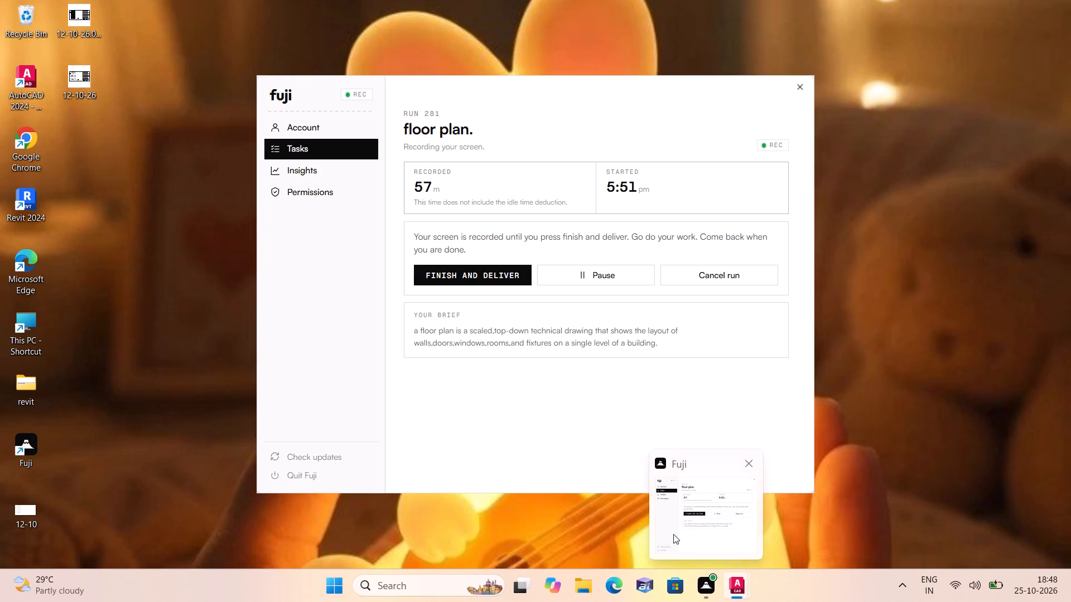
scroll(472, 437, up, 1)
middle_drag(539, 434, 398, 273)
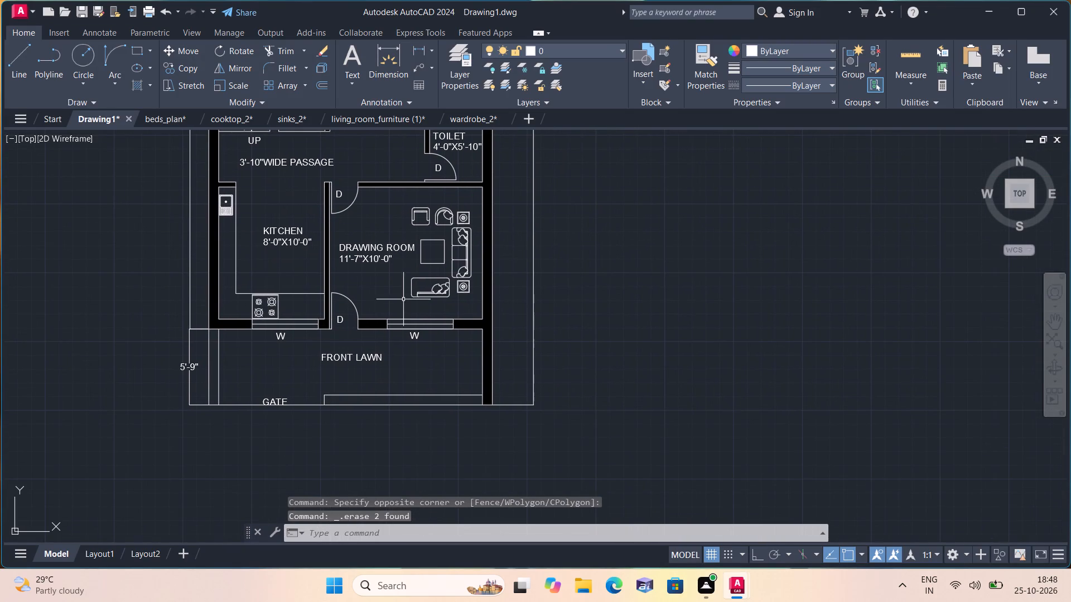
text(mt)
key(space)
scroll(385, 390, up, 1)
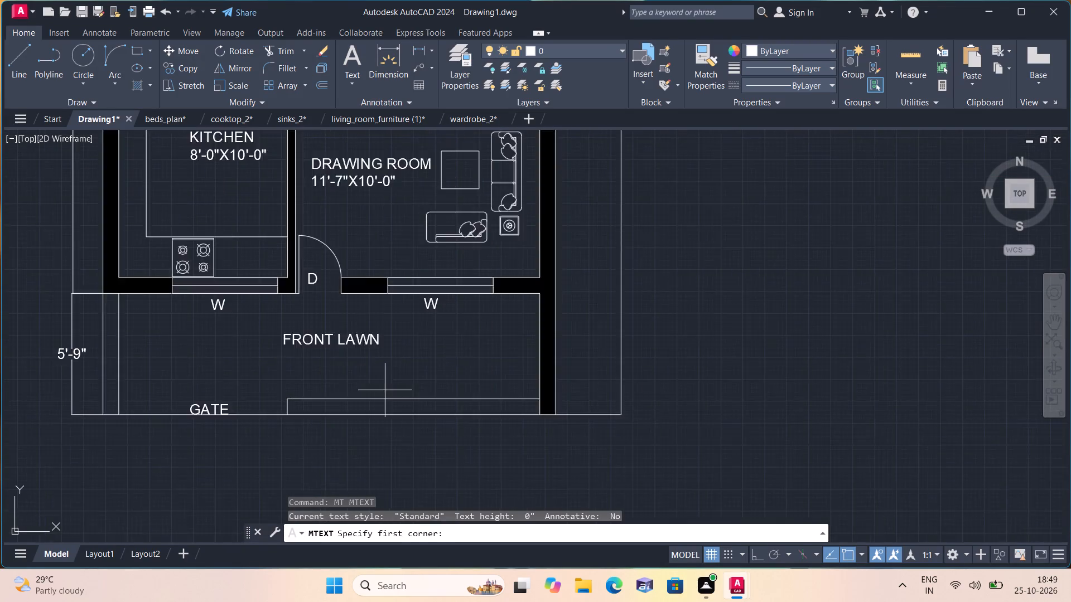
scroll(385, 390, up, 2)
triple_click(319, 377)
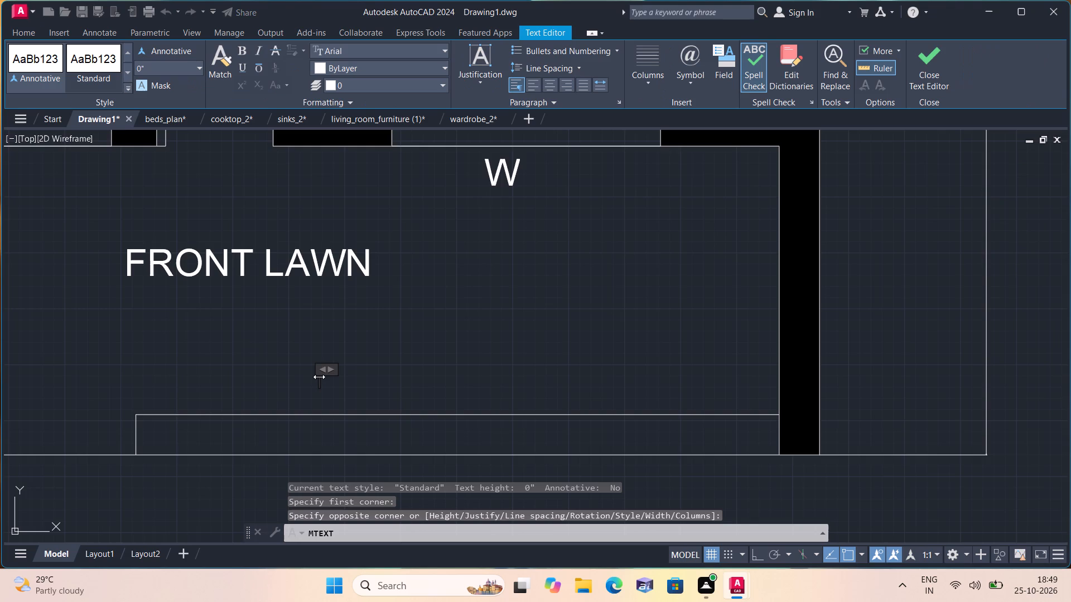
scroll(319, 377, down, 1)
middle_drag(318, 375, 296, 287)
scroll(297, 296, down, 4)
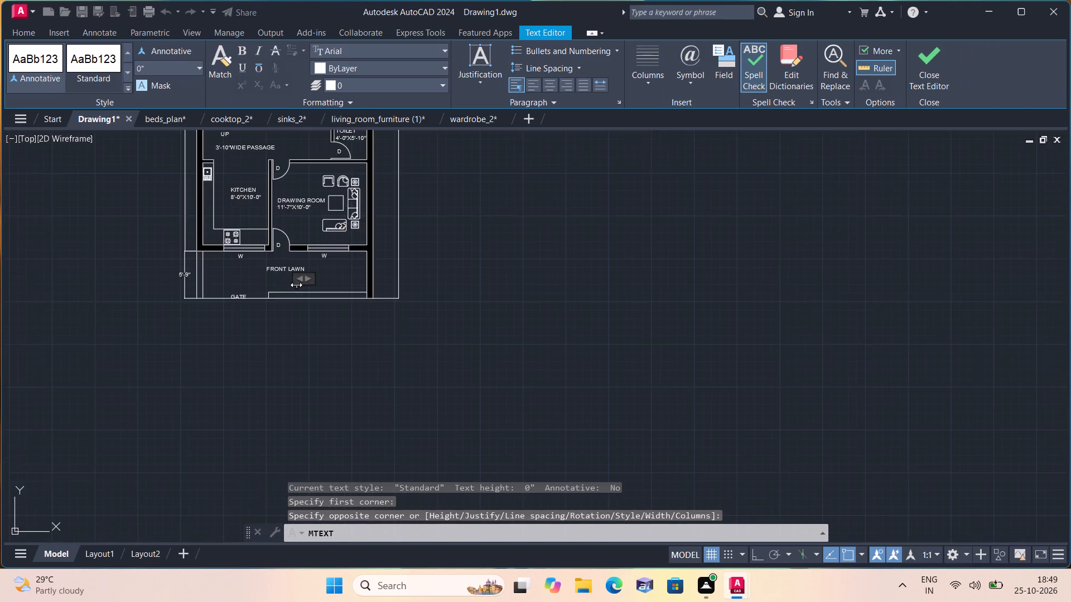
scroll(296, 285, up, 4)
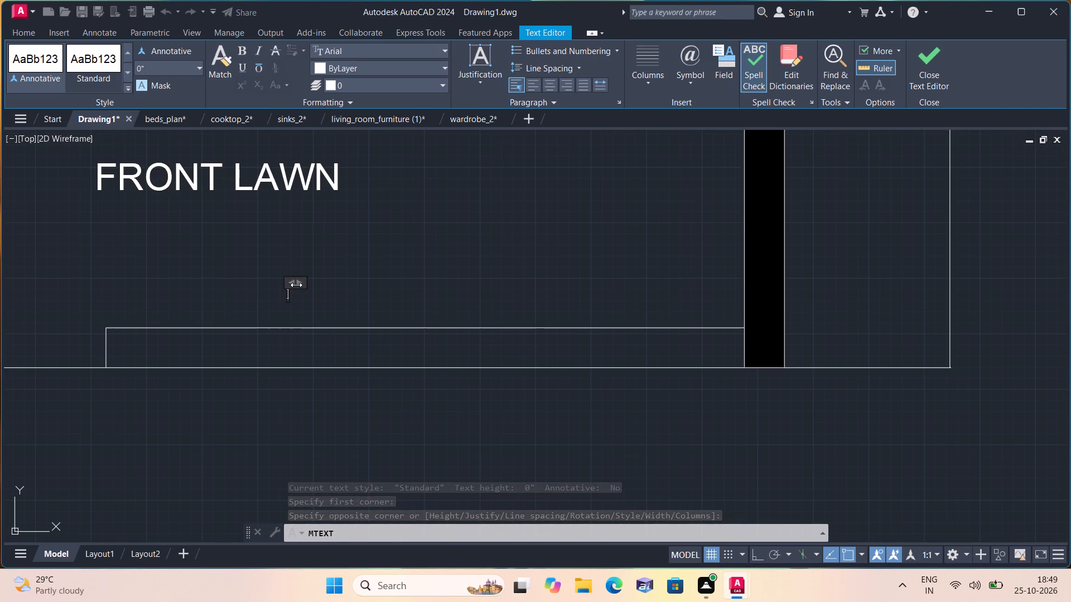
text(3')
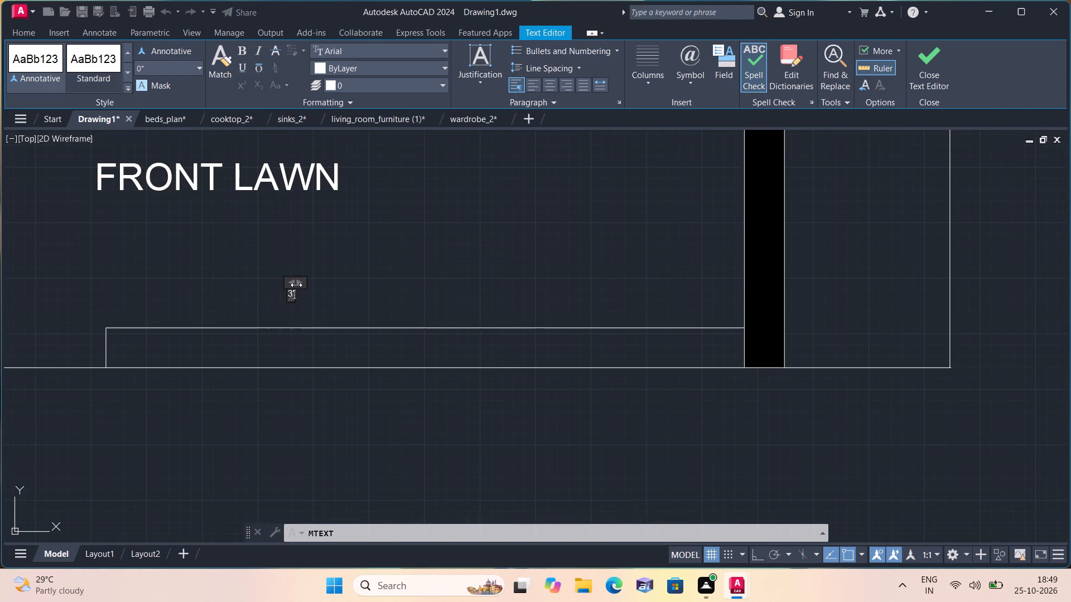
key(minus)
text(6")
text(WI)
text(DE)
key(space)
text(PROJECTION)
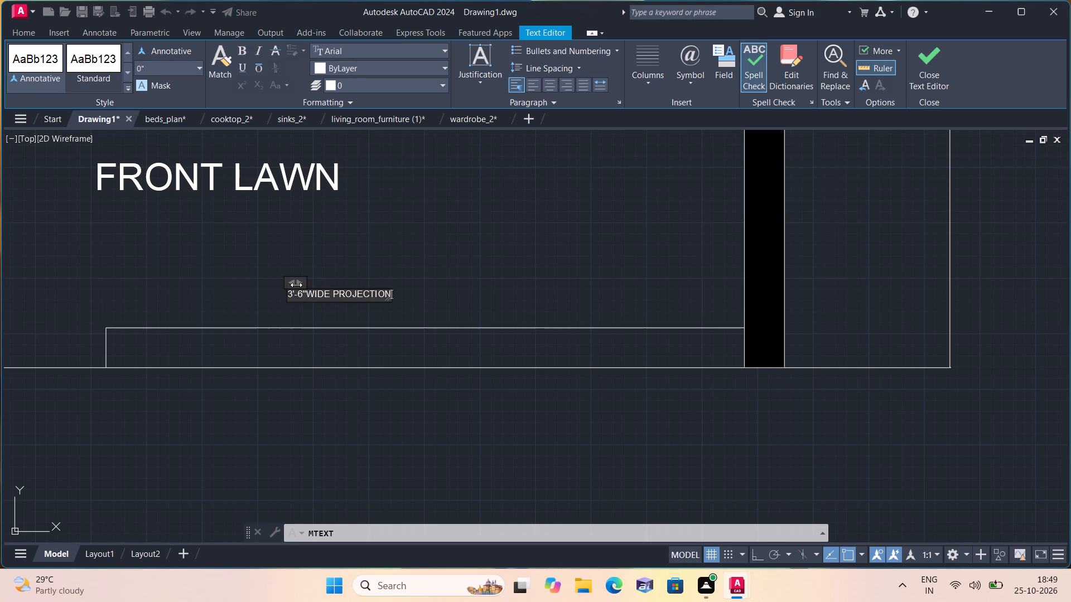
click(254, 283)
Set the text height of the 3'-6"WIDE PROJECTION label to 6".
drag(258, 272, 263, 277)
click(374, 319)
right_click(375, 319)
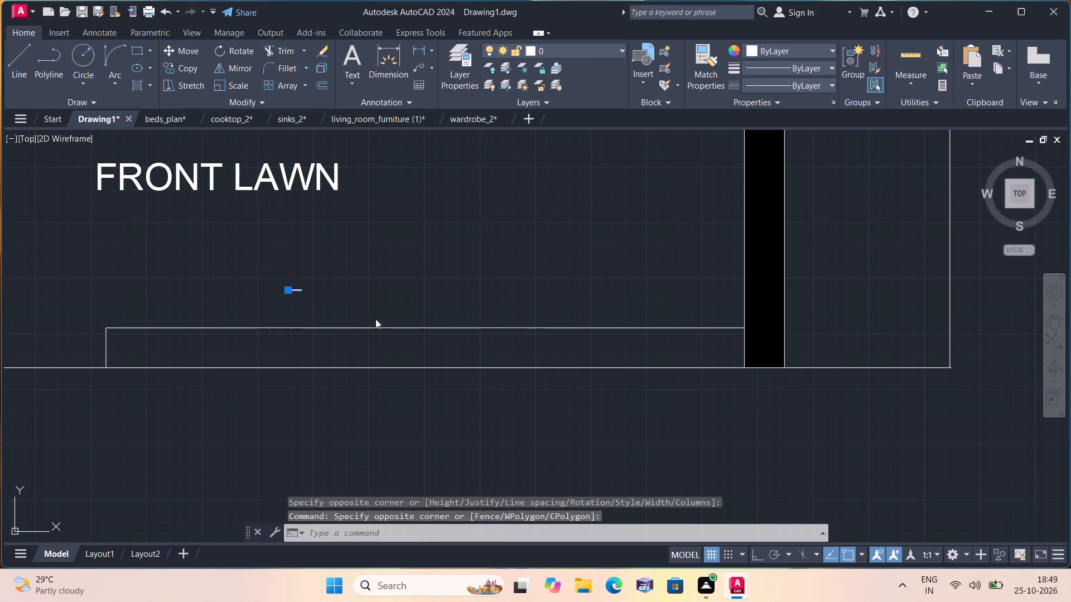
click(437, 545)
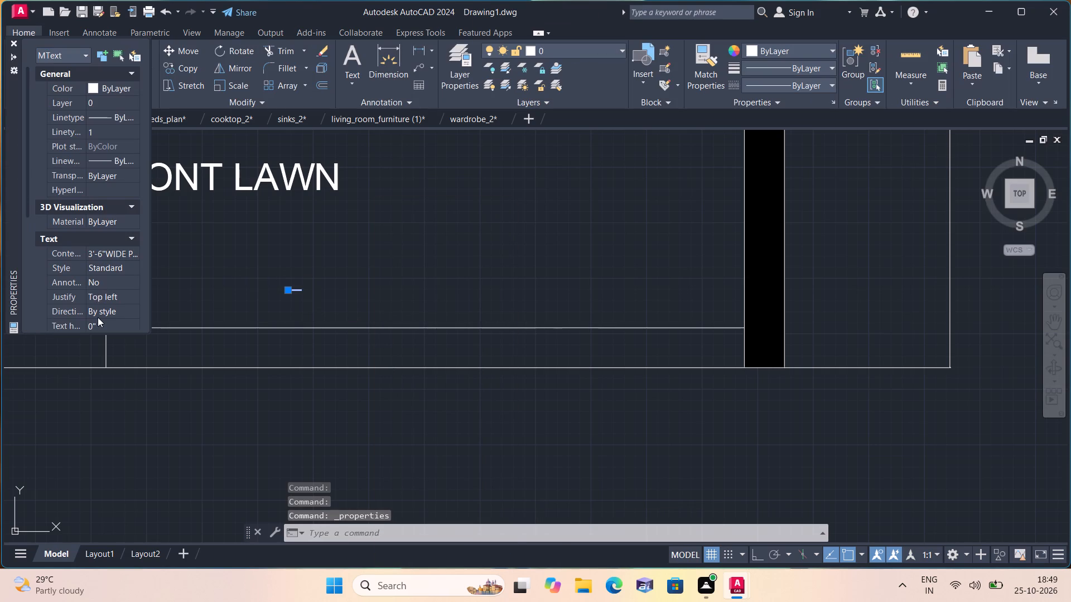
click(98, 322)
key(BackSpace)
text(6")
click(339, 249)
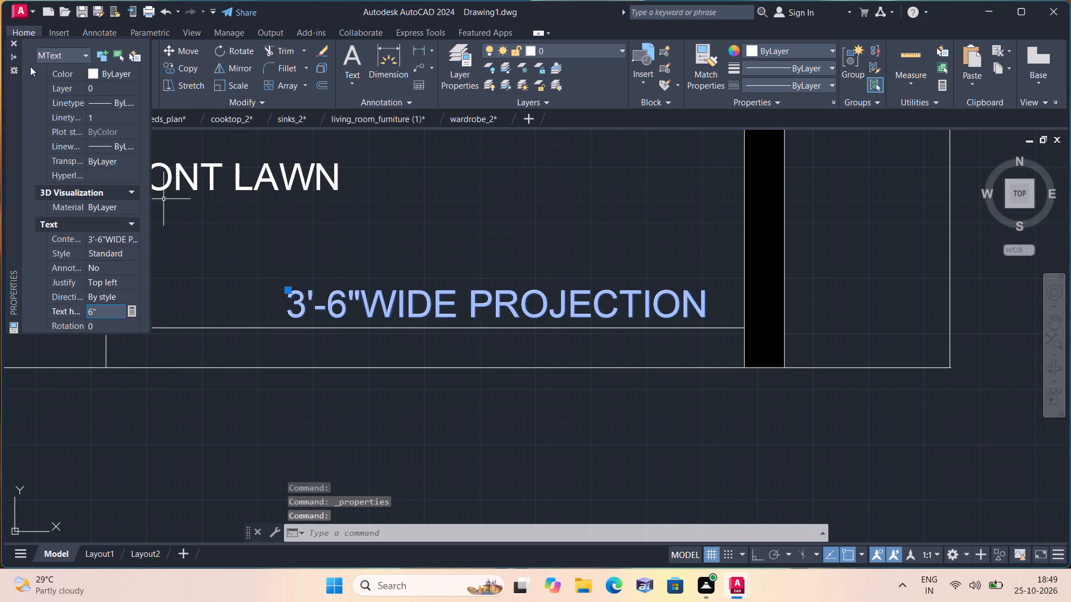
click(14, 39)
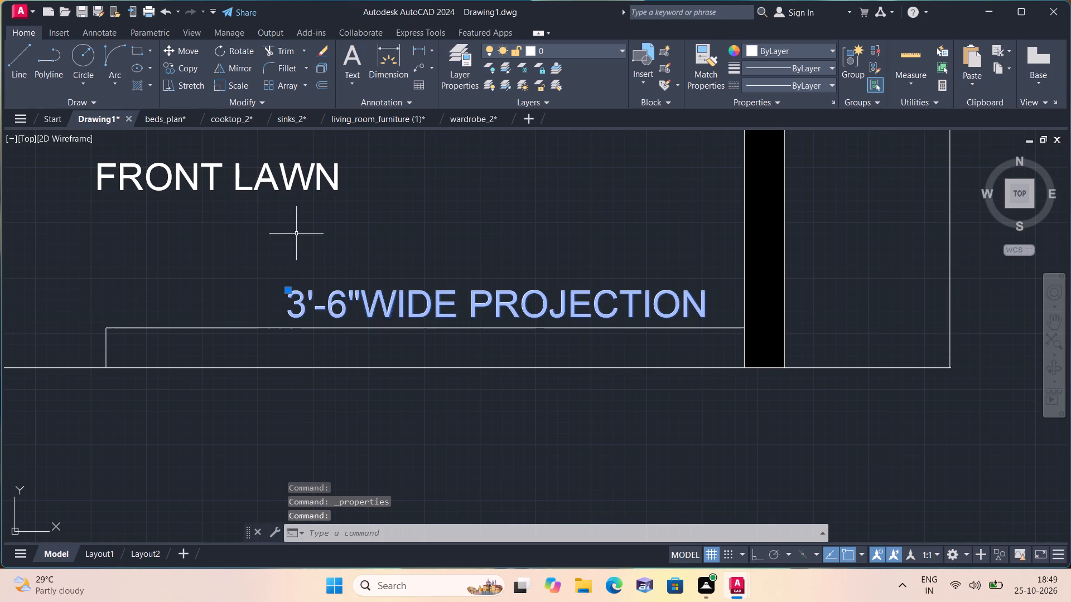
key(Escape)
Move the 3'-6"WIDE PROJECTION label to just beneath the FRONT LAWN label.
click(294, 294)
click(288, 291)
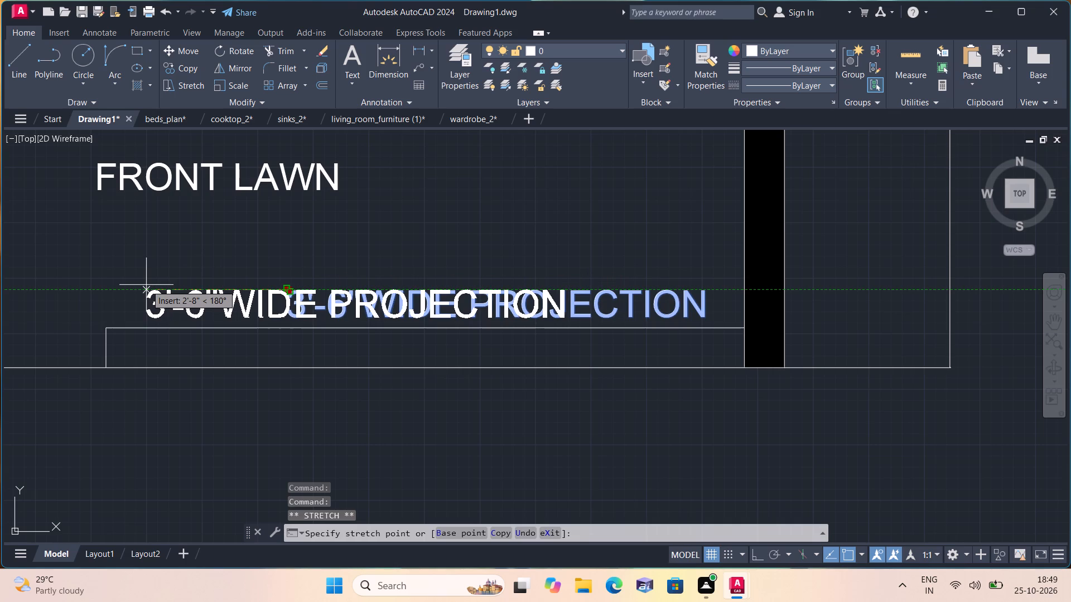
scroll(146, 285, down, 2)
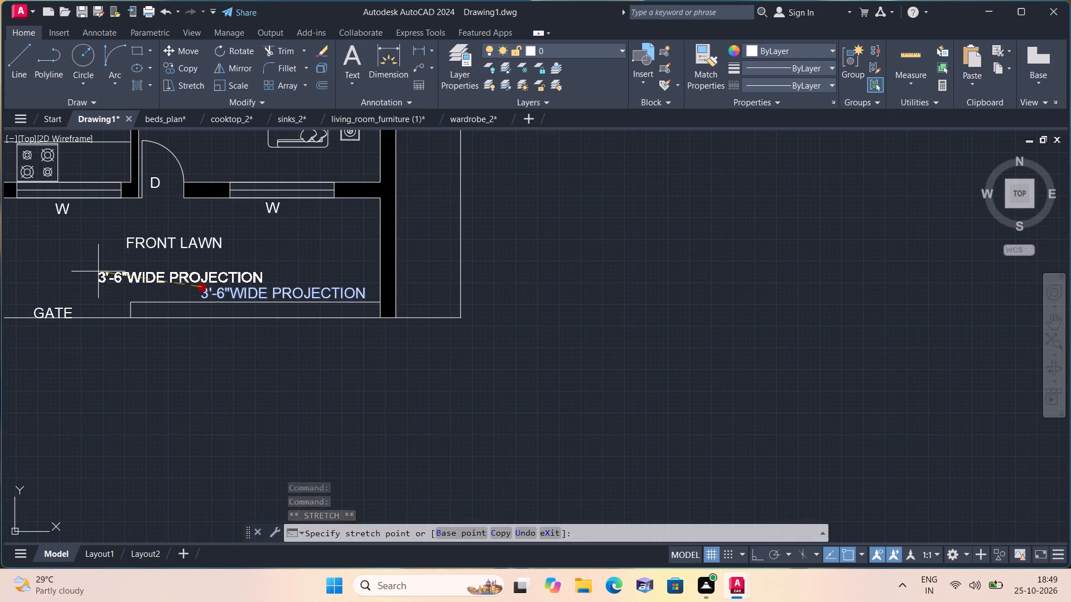
click(98, 271)
key(Escape)
Close the wardrobe_2, living_room_furniture (1), sinks_2, cooktop_2 and beds_plan drawings, saving the changes to each.
scroll(247, 302, down, 3)
middle_drag(329, 294, 383, 363)
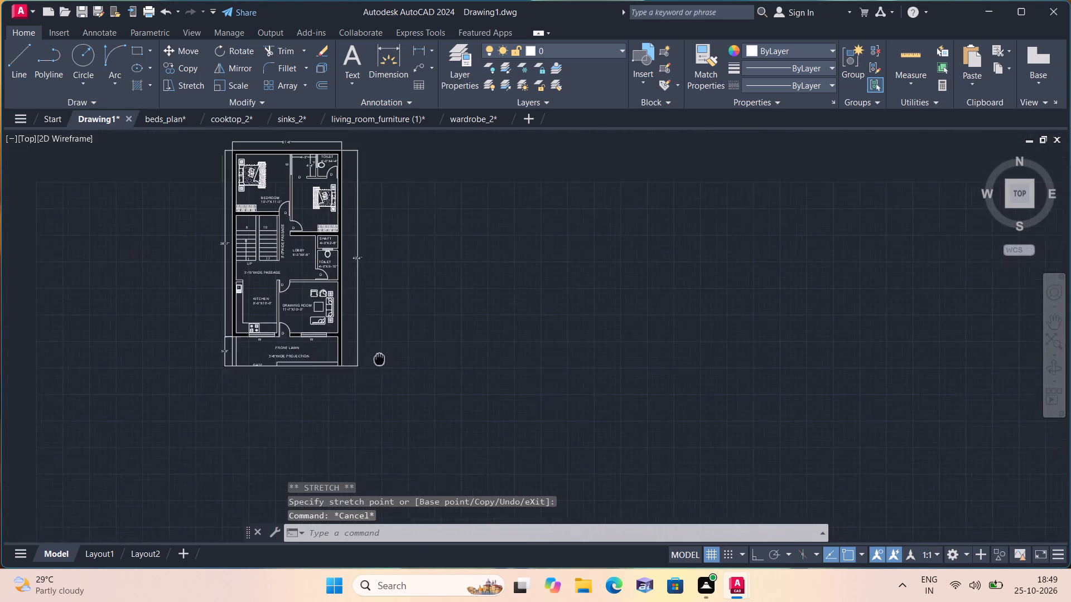
middle_drag(383, 363, 388, 370)
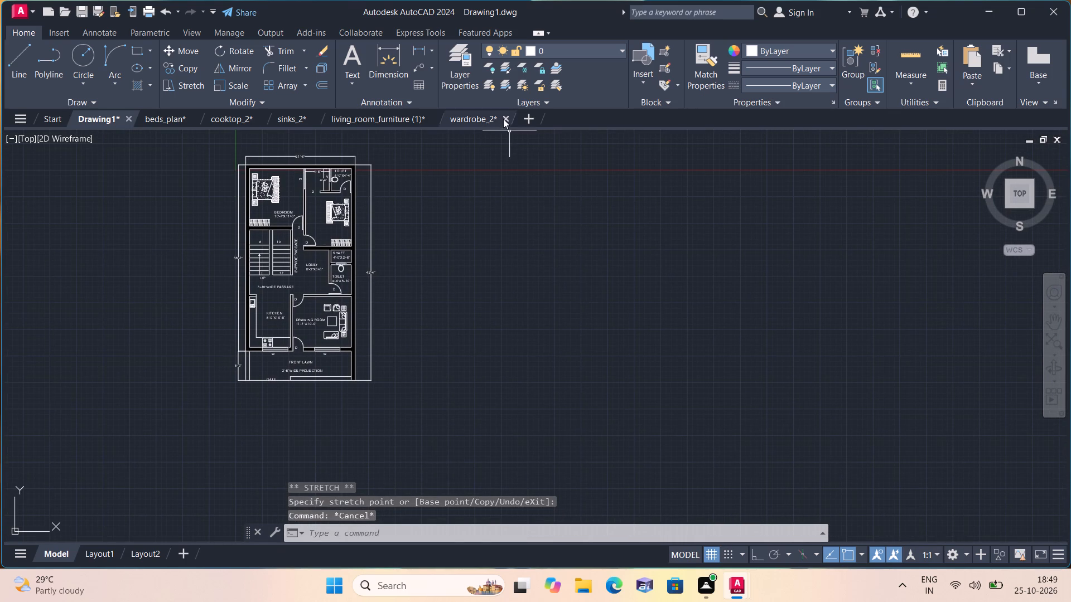
click(503, 119)
click(501, 319)
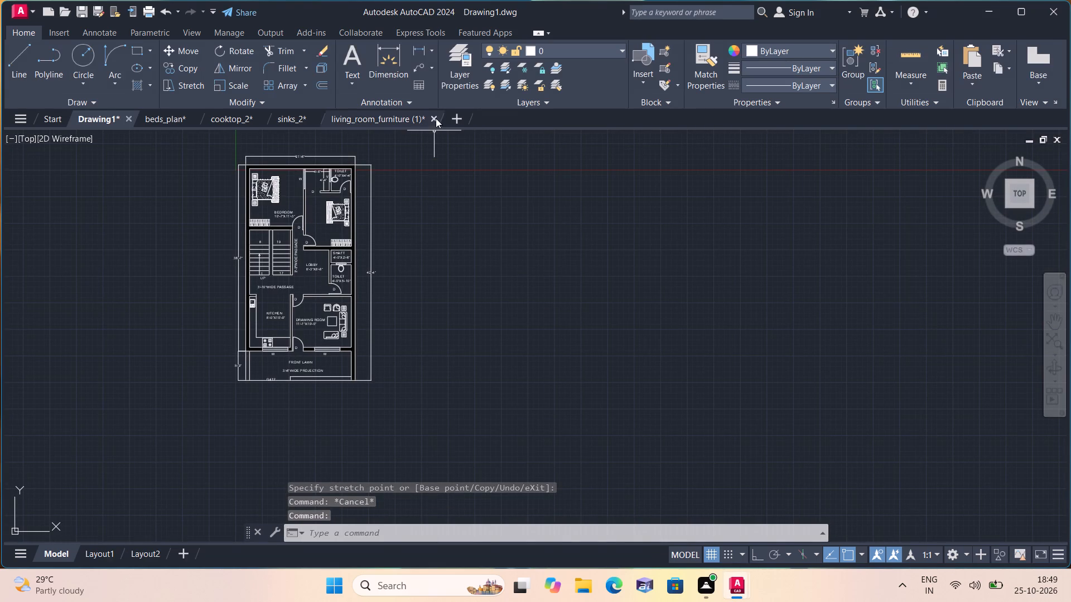
click(436, 118)
click(504, 324)
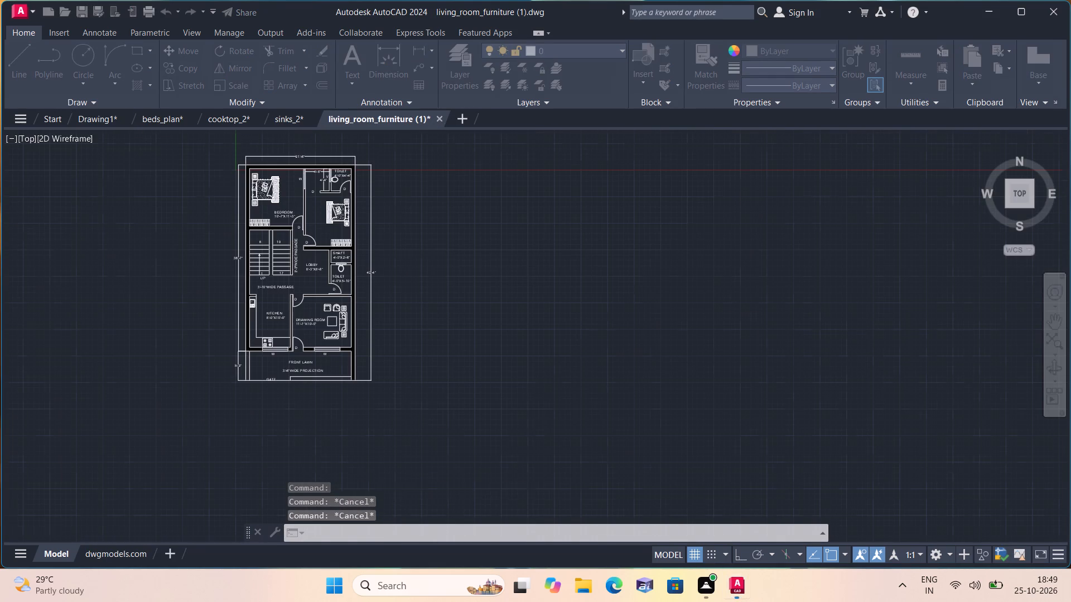
click(317, 117)
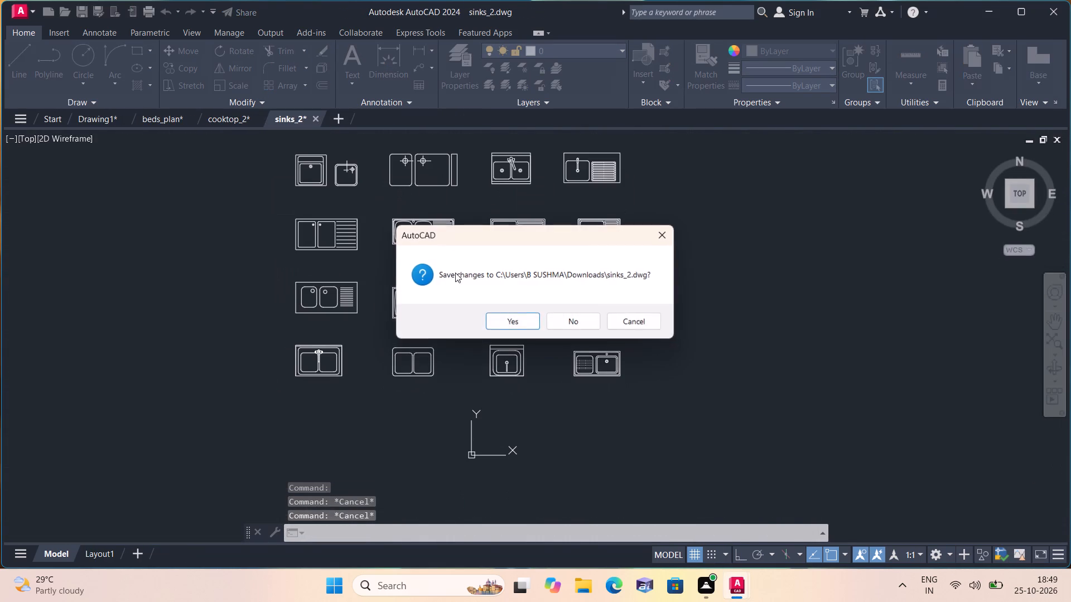
click(503, 320)
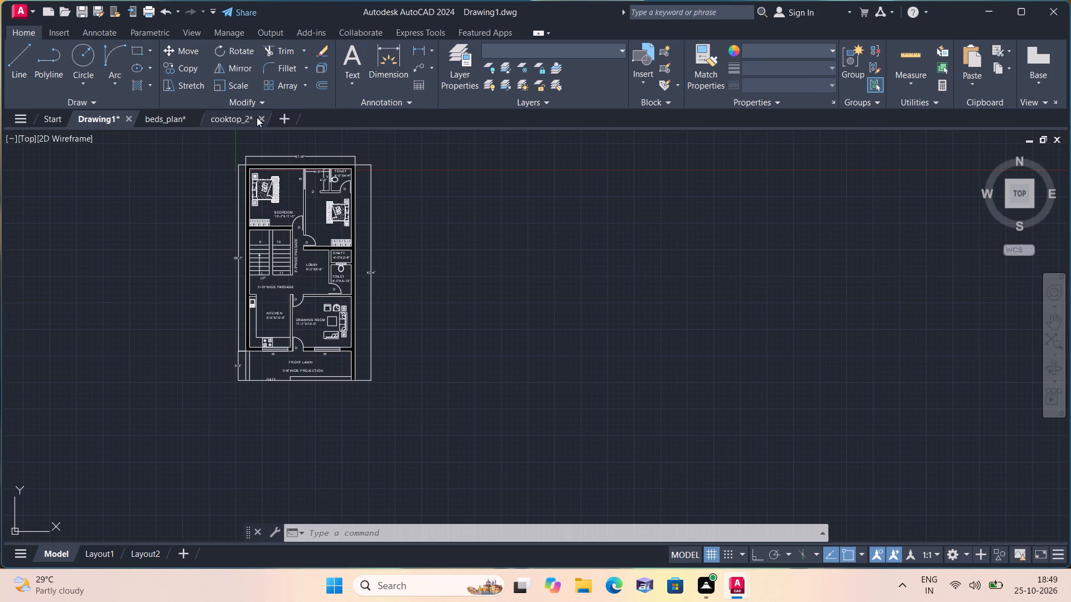
click(260, 116)
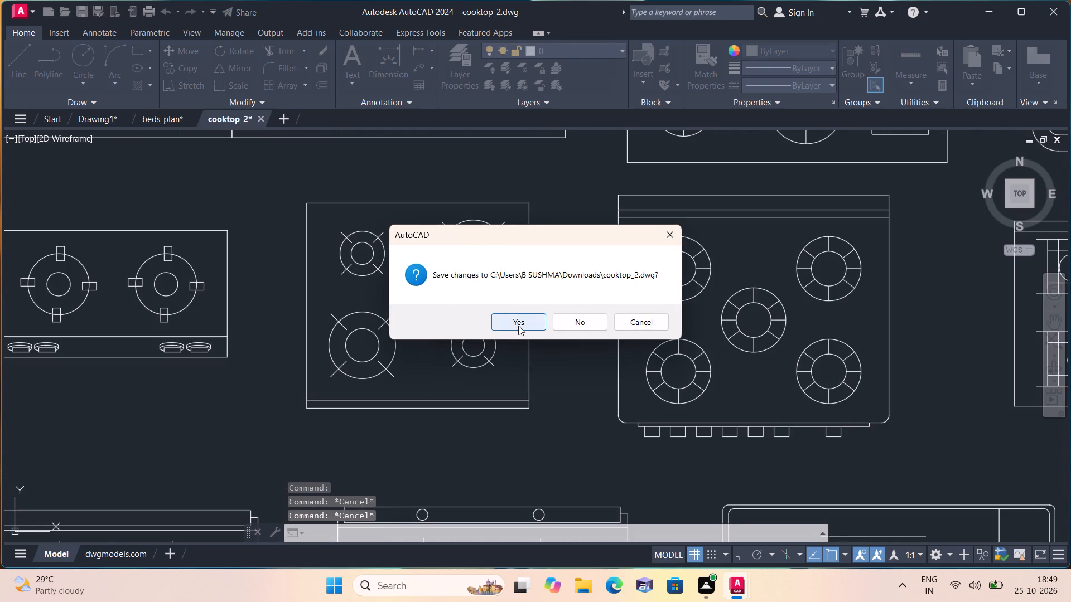
click(518, 325)
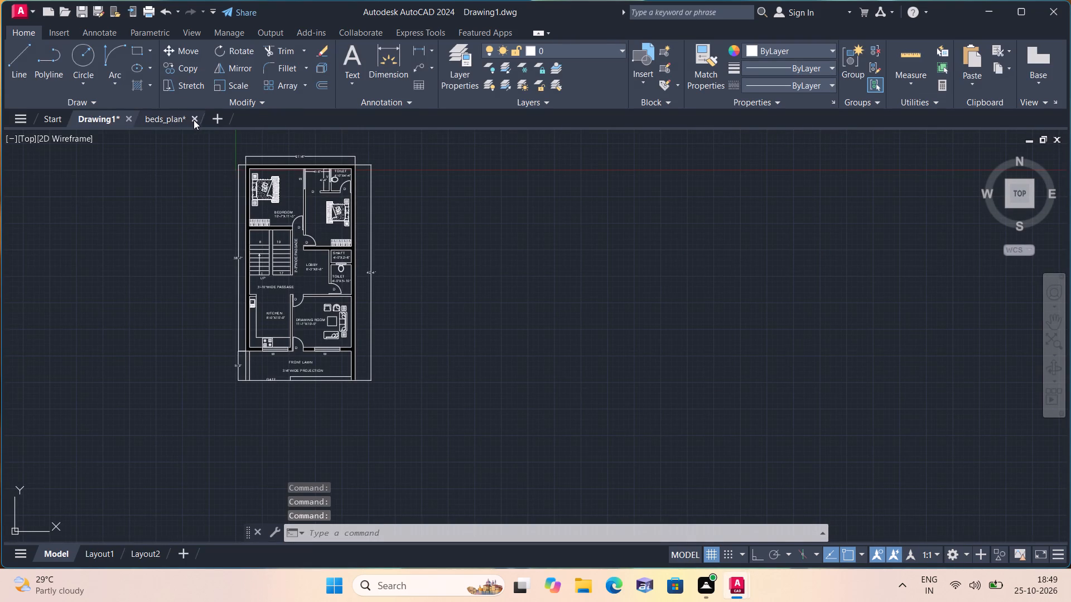
click(194, 120)
click(523, 319)
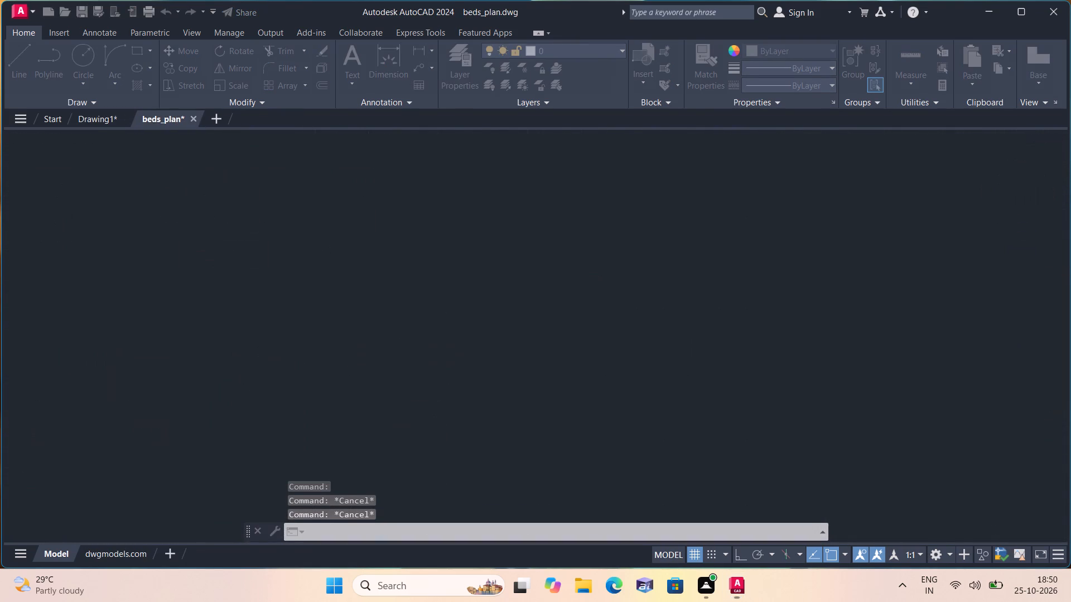
Draw two crossing diagonal lines between opposite corners of the shaft using the ACAD_ISO02W100 linetype.
click(785, 83)
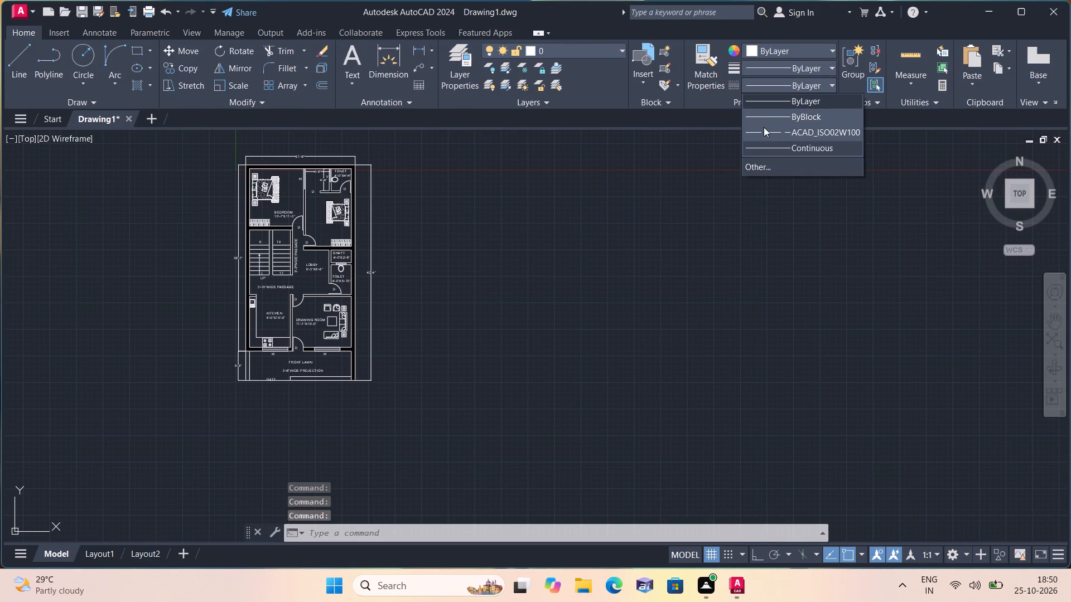
click(764, 127)
scroll(385, 289, up, 1)
middle_drag(393, 292, 393, 292)
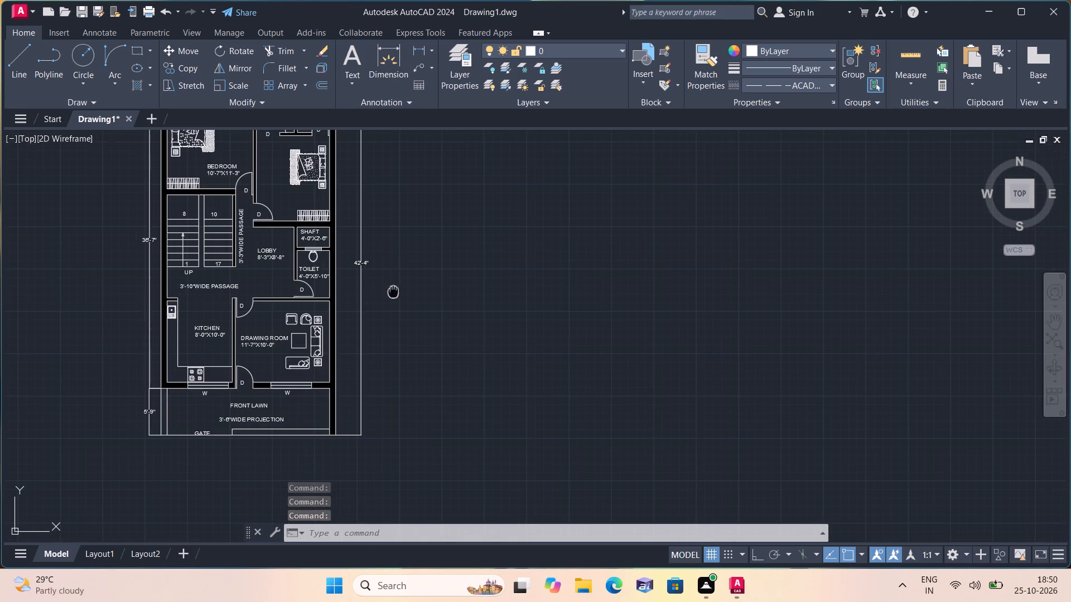
middle_drag(393, 292, 471, 385)
key(l)
key(space)
scroll(397, 339, up, 2)
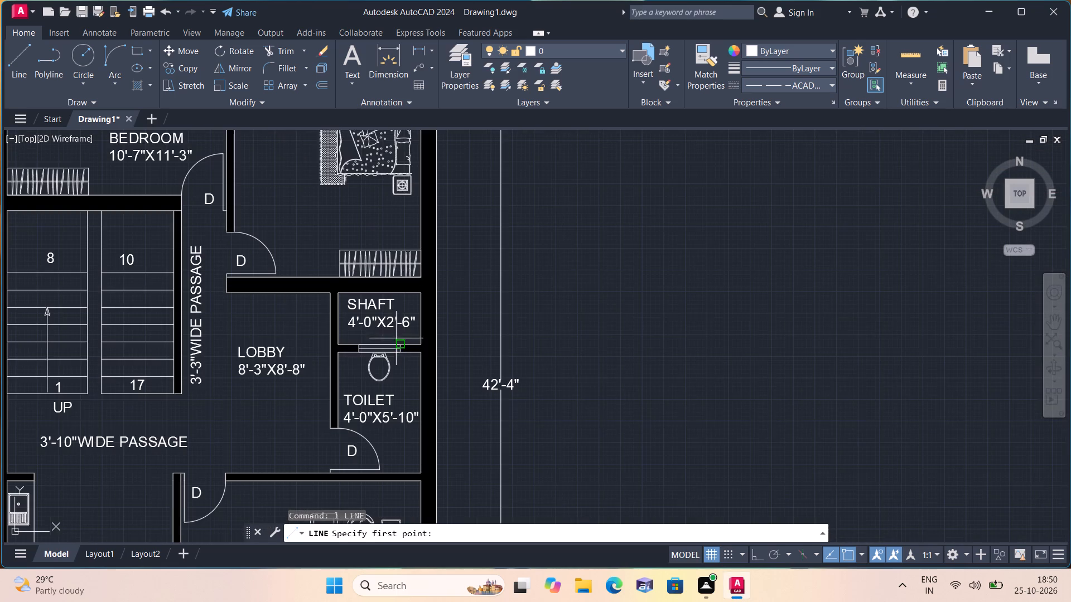
scroll(341, 294, up, 2)
click(330, 290)
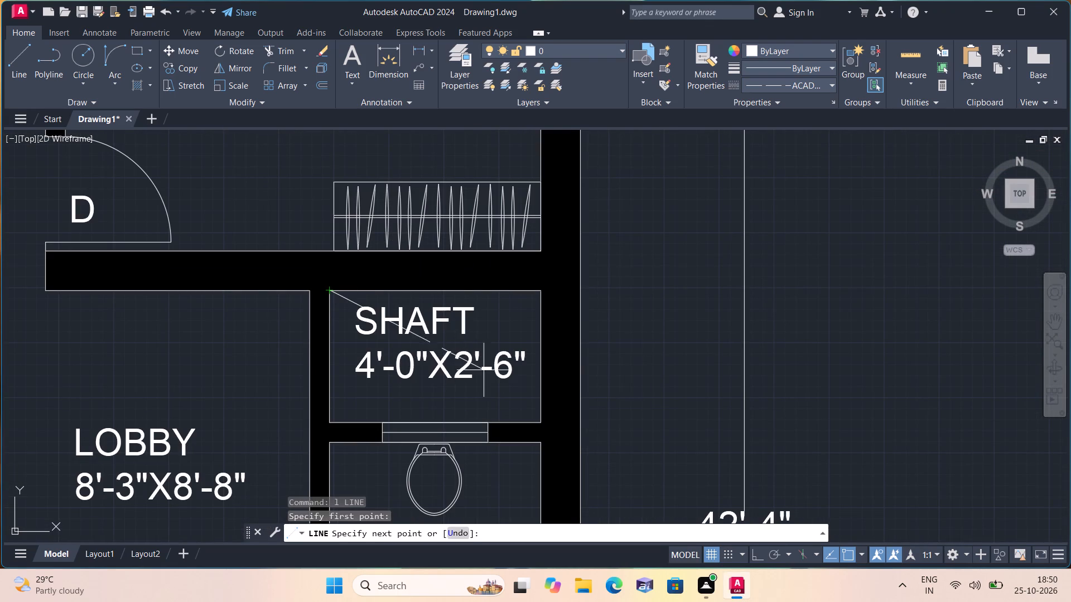
click(538, 420)
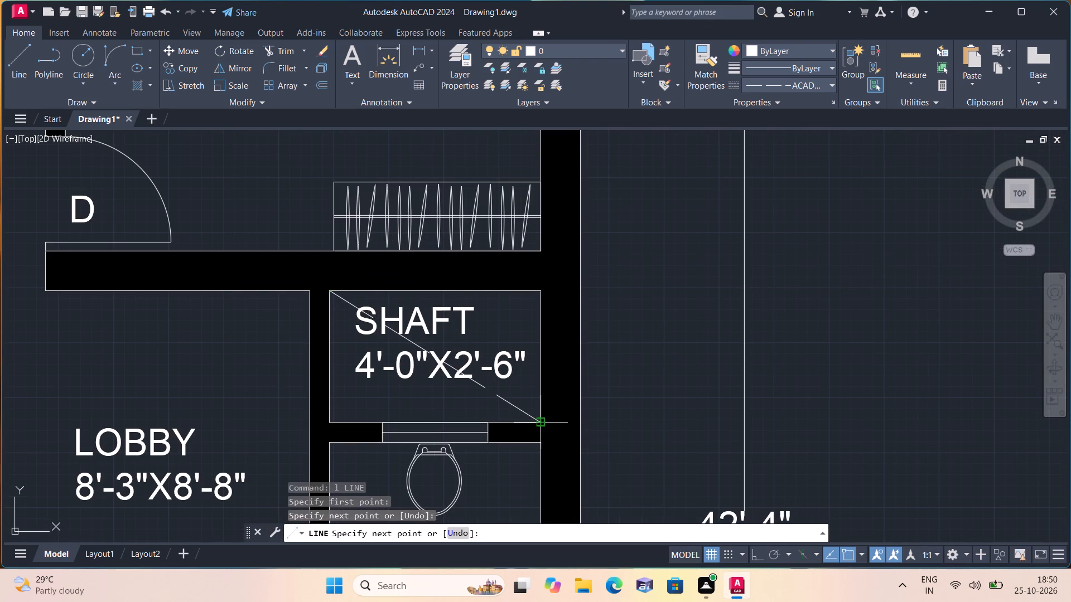
key(space)
key(space)
click(540, 293)
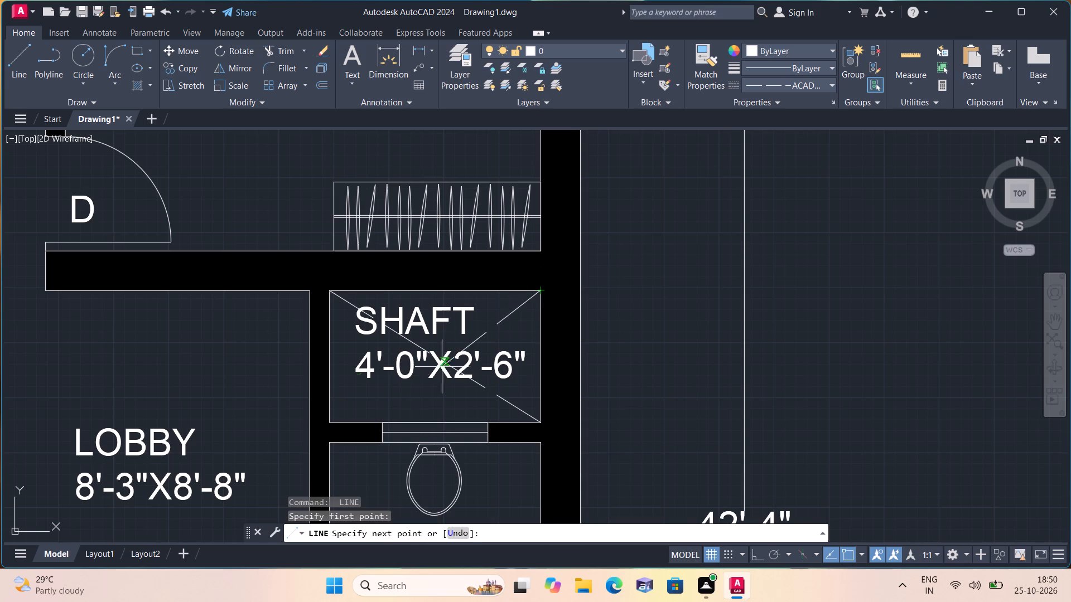
click(332, 419)
key(space)
Draw two parallel ACAD_ISO02W100 lines, about 2'-8" long, across the D opening between the window wall and the upper toilet's wall.
scroll(337, 407, down, 3)
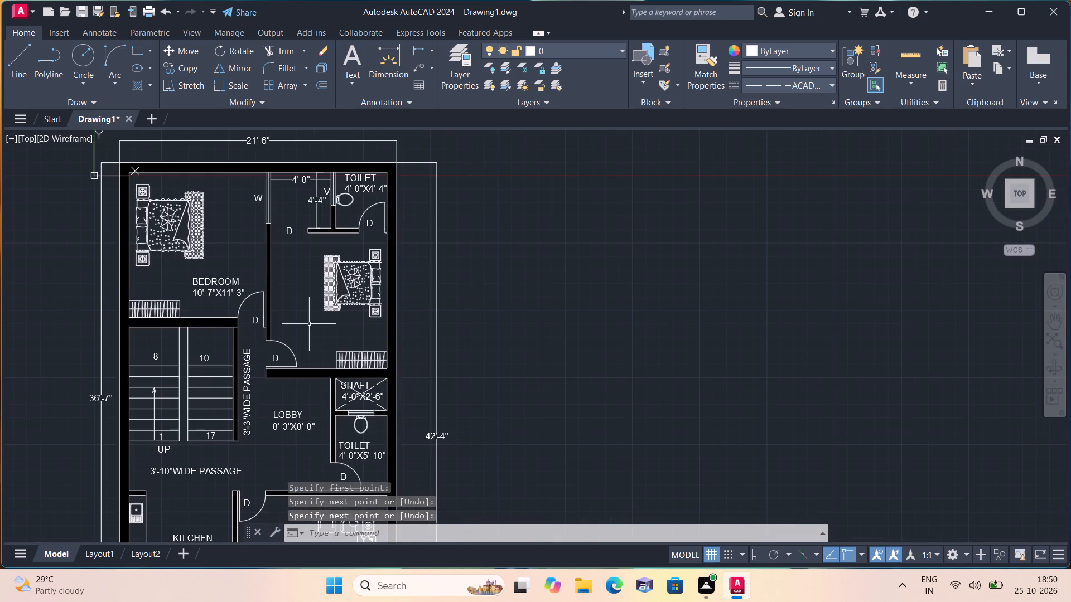
middle_drag(305, 318, 351, 402)
key(space)
scroll(315, 304, up, 3)
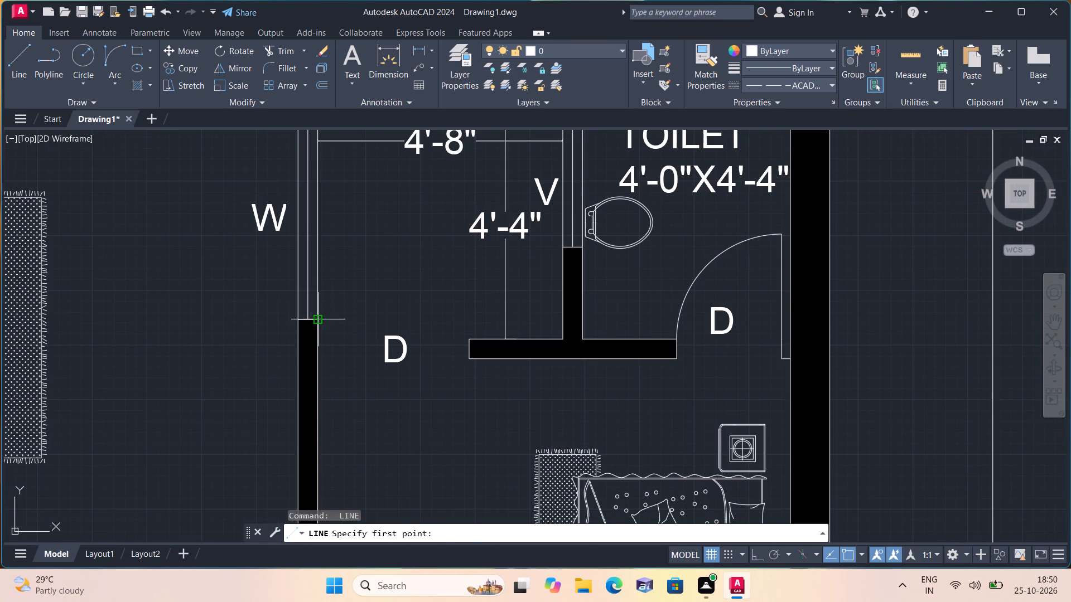
click(316, 319)
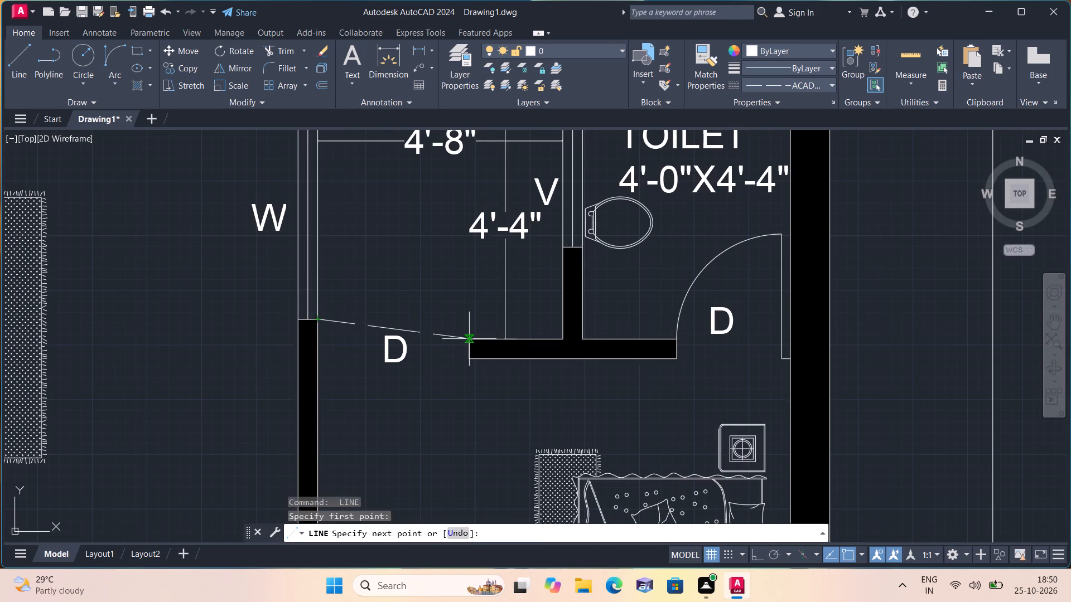
key(Escape)
key(space)
click(468, 337)
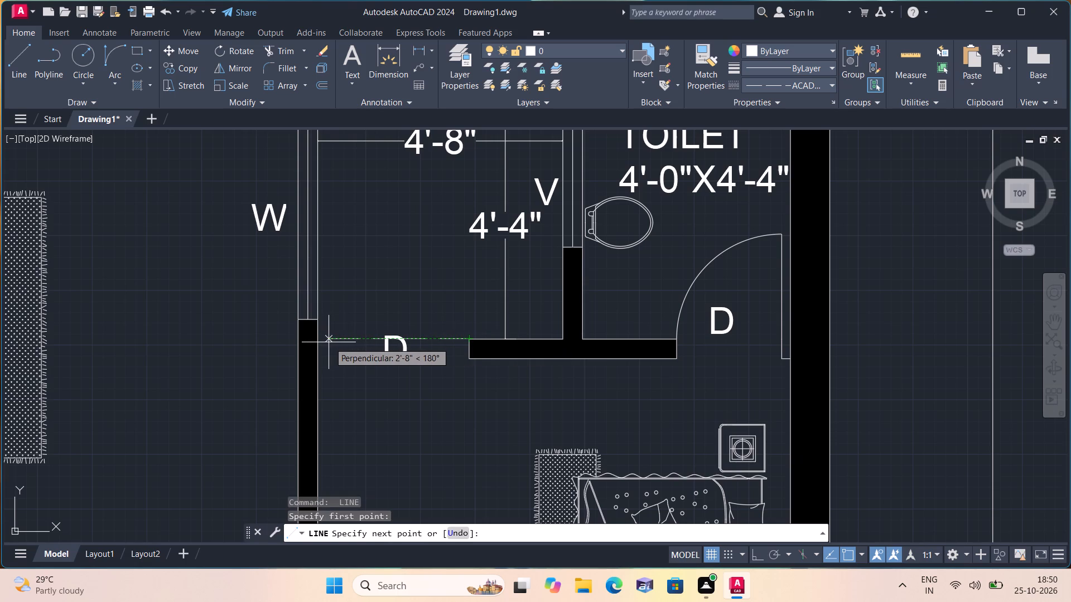
click(320, 336)
key(space)
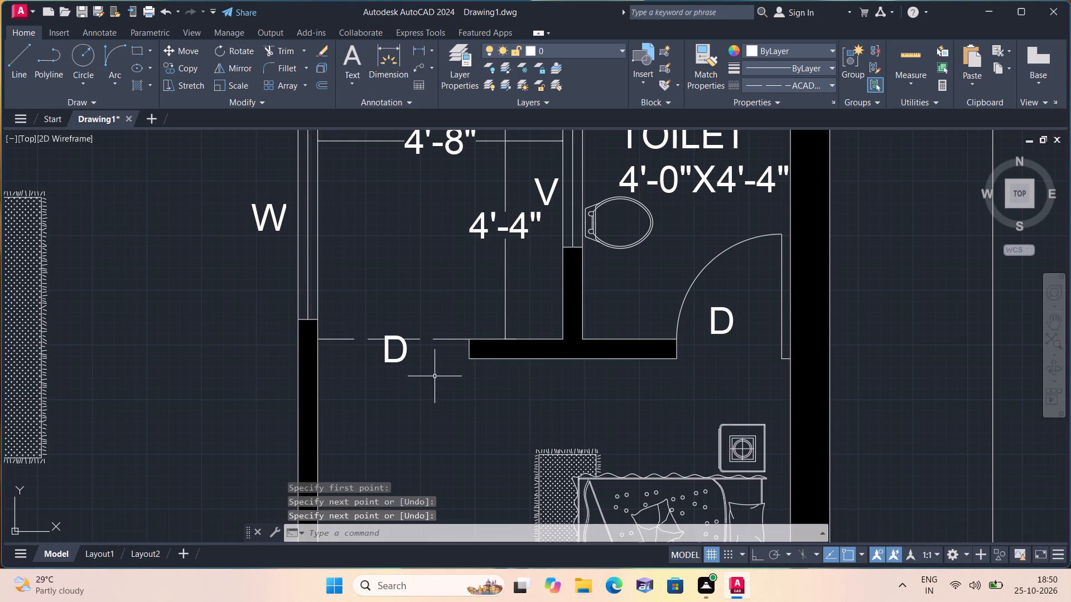
key(space)
click(464, 358)
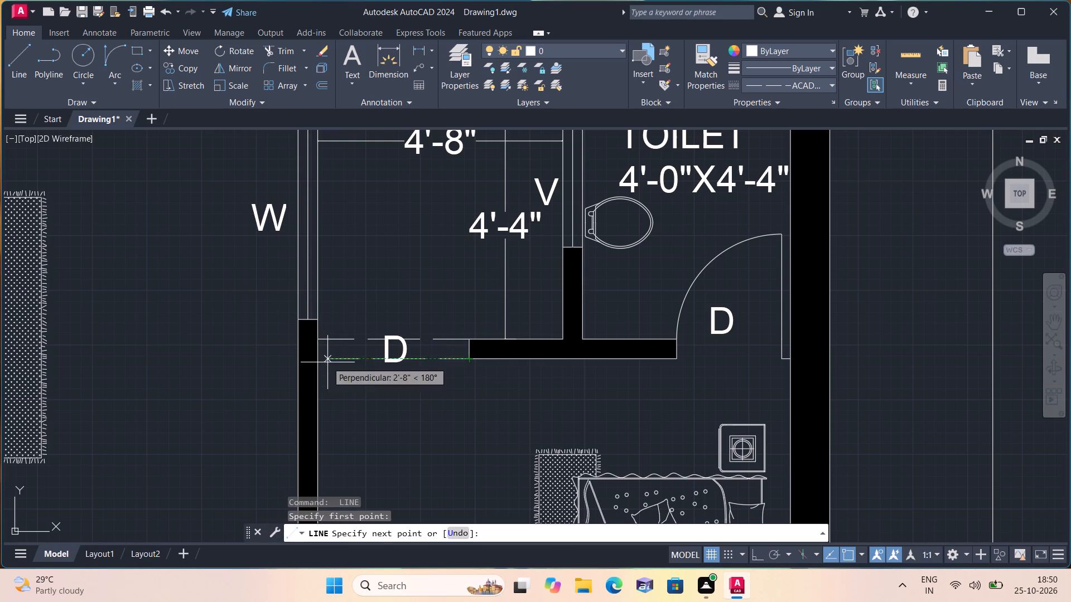
click(321, 358)
key(space)
Draw two parallel ACAD_ISO02W100 lines across the kitchen opening along both faces of the wall below the 3'-10" wide passage.
scroll(390, 407, down, 3)
middle_drag(389, 407, 401, 257)
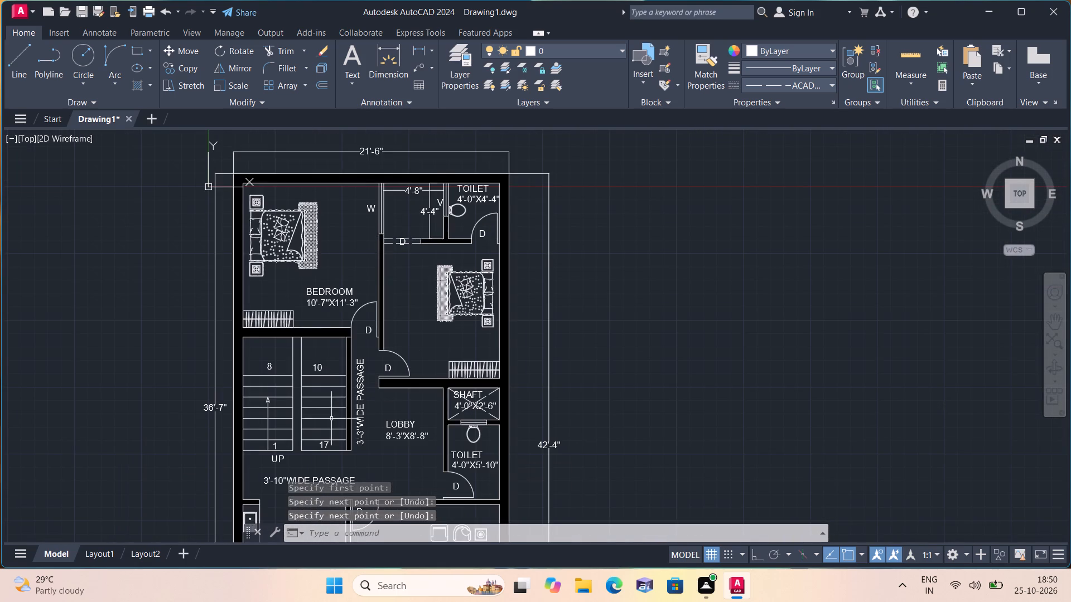
middle_drag(331, 418, 372, 220)
scroll(319, 314, up, 2)
key(space)
click(269, 282)
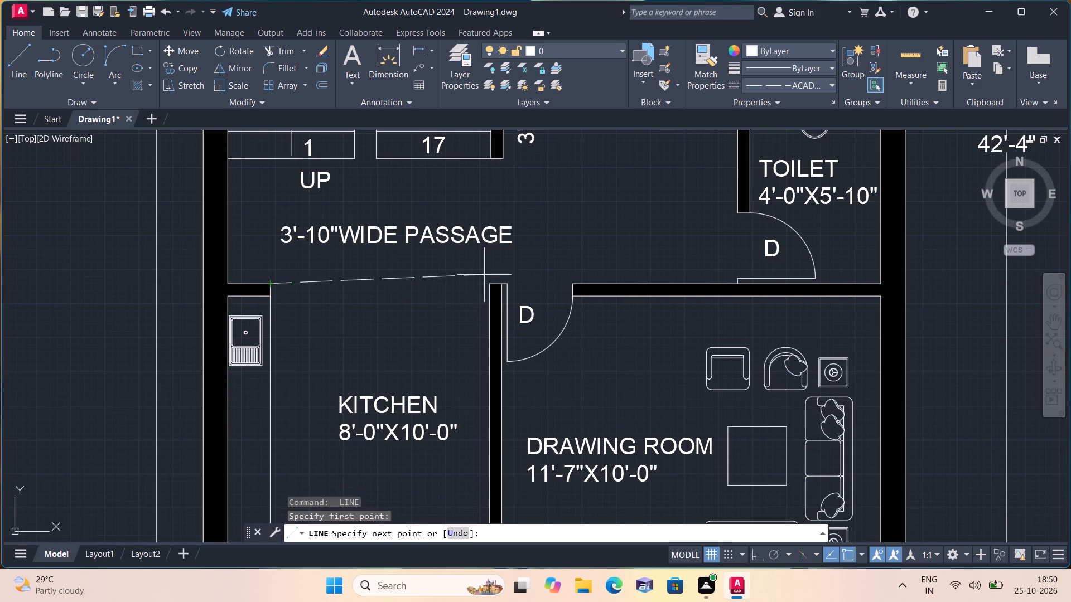
click(486, 286)
key(space)
key(space)
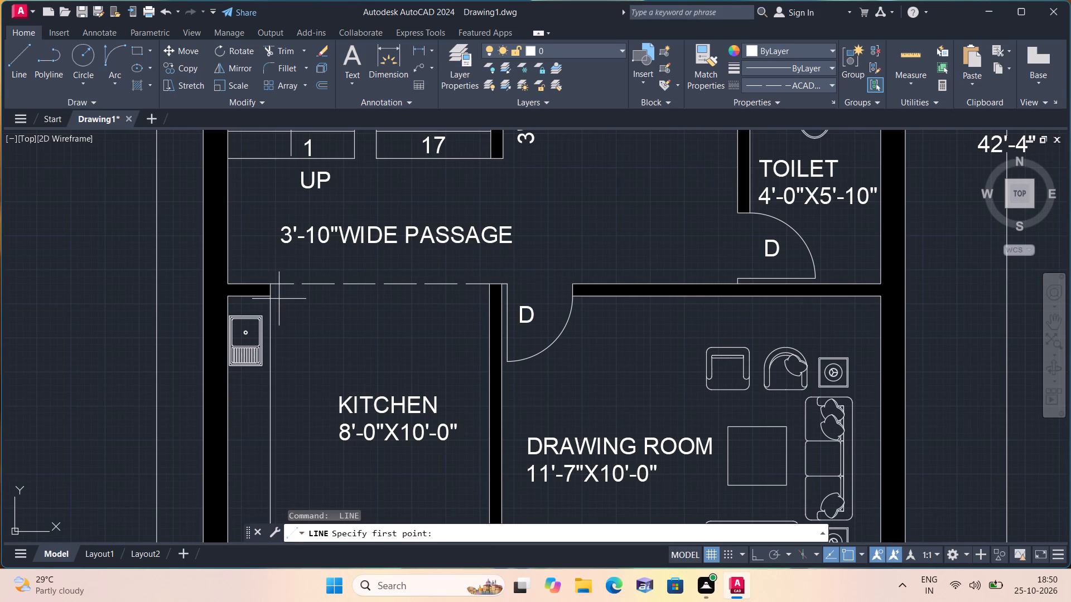
click(274, 294)
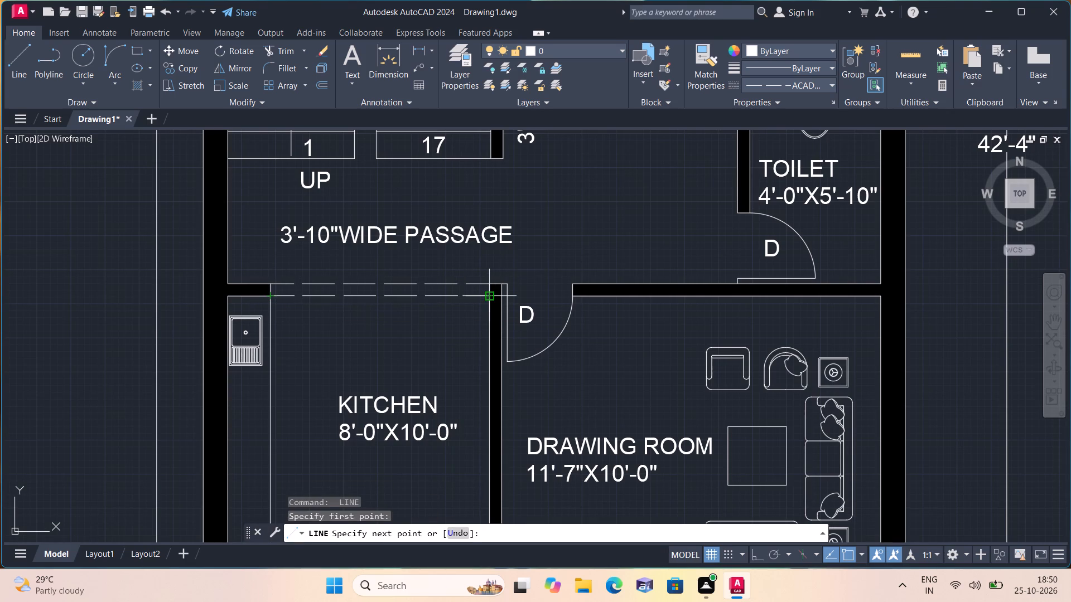
click(490, 297)
key(space)
Draw a horizontal ACAD_ISO02W100 projection line across the full width of the front lawn, between the FRONT LAWN and 3'-6"WIDE PROJECTION labels.
scroll(422, 355, down, 1)
middle_drag(422, 355, 401, 188)
key(space)
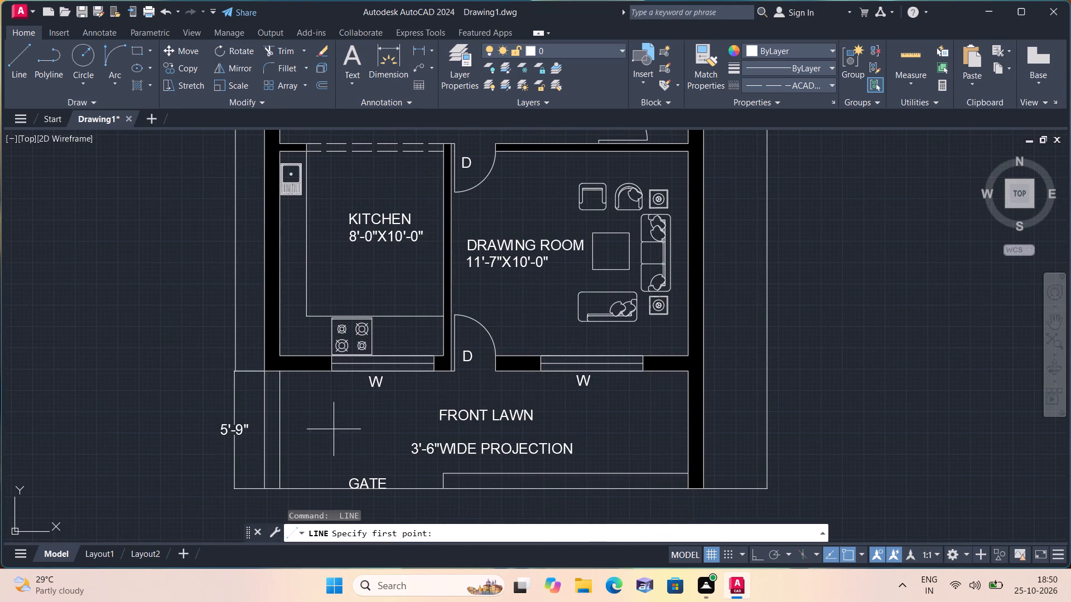
click(282, 428)
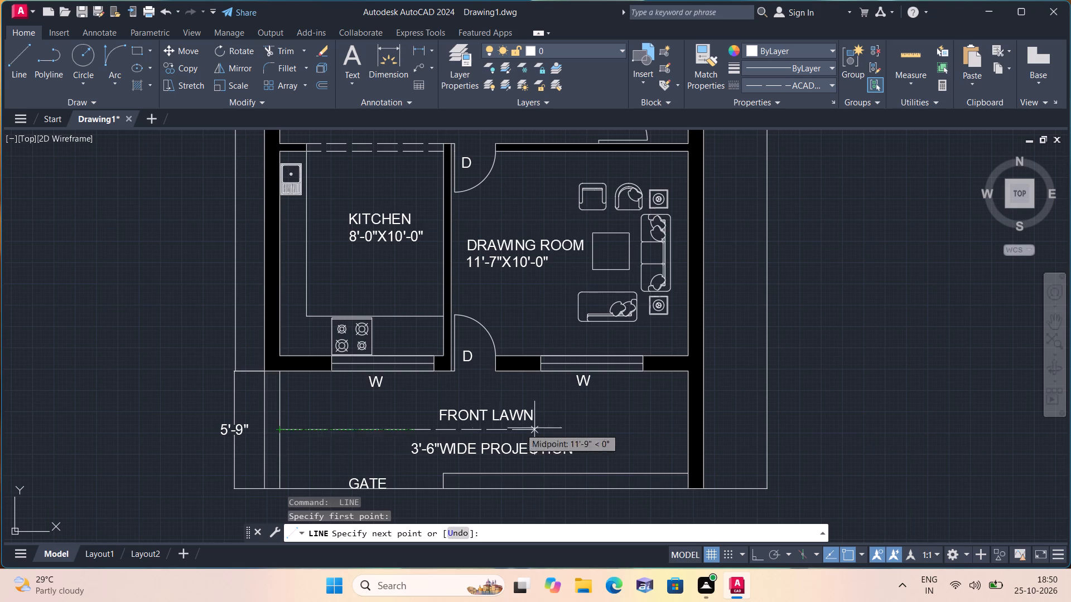
click(686, 426)
key(space)
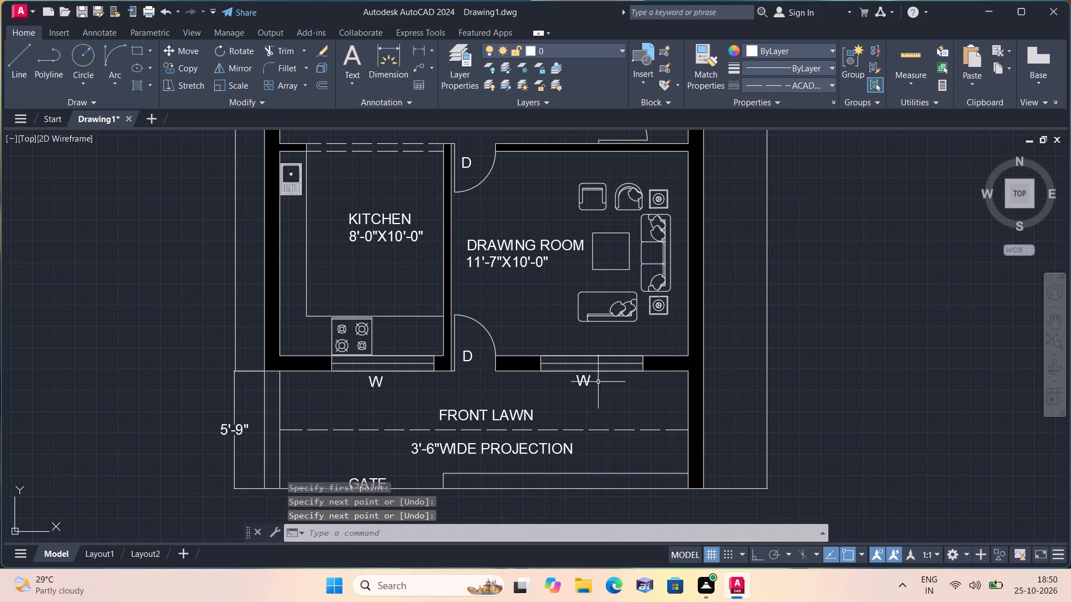
Set the current linetype back to ByLayer.
scroll(616, 392, down, 2)
middle_drag(613, 400, 479, 399)
click(765, 79)
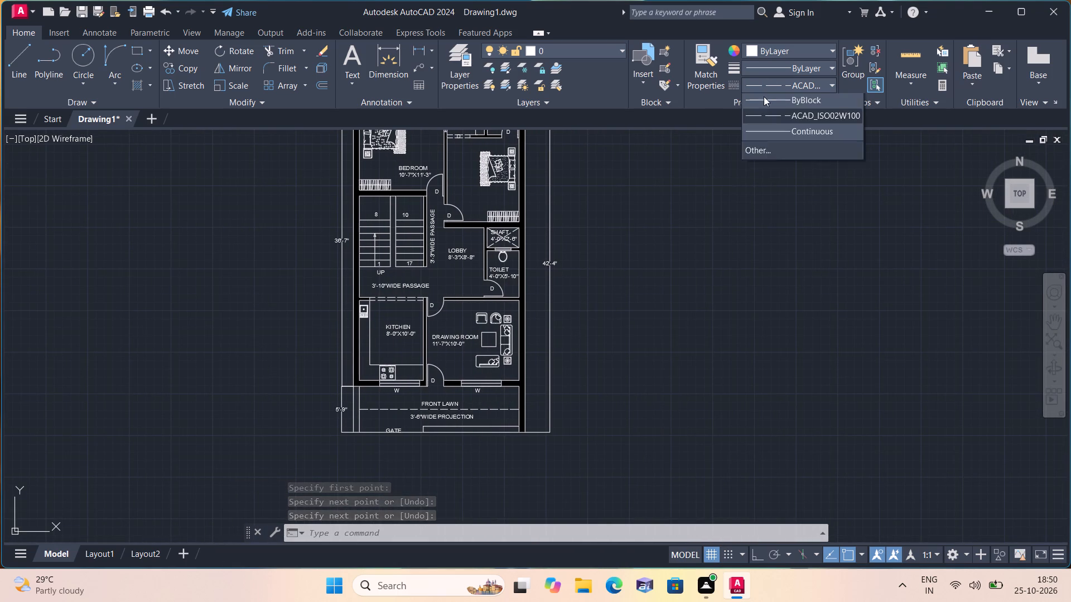
click(763, 101)
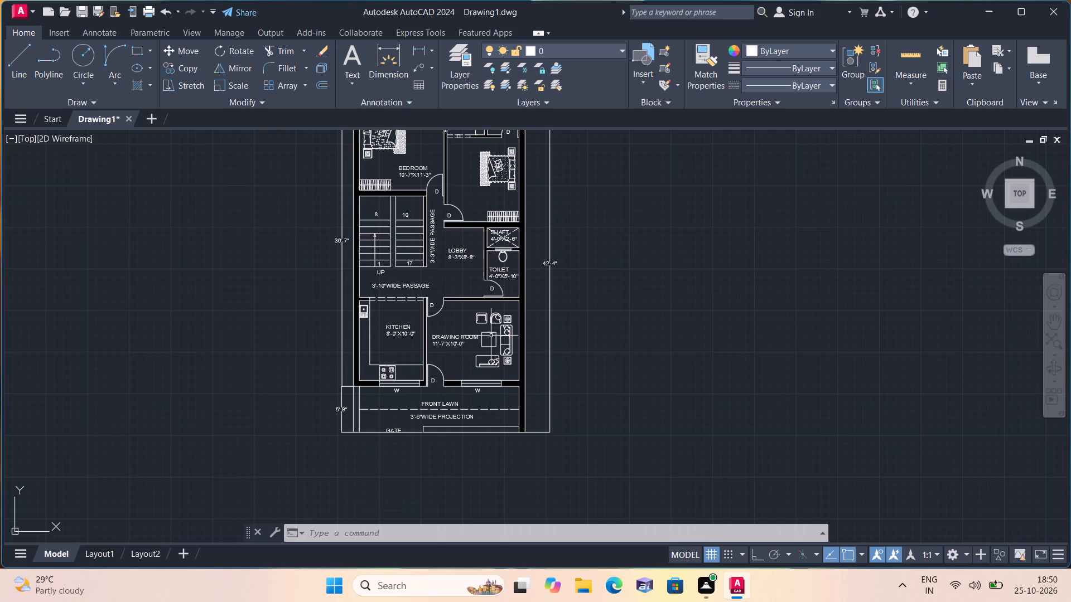
Create a multiline text label reading ALMRA in the empty area beside the floor plan.
scroll(492, 321, up, 1)
middle_drag(484, 320, 496, 441)
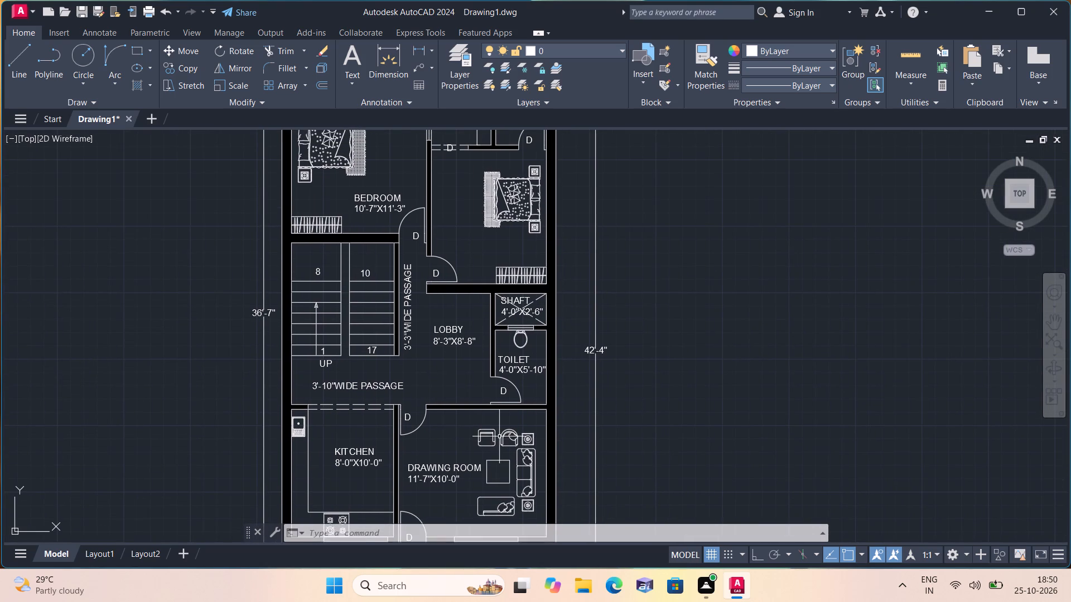
key(m)
key(t)
key(space)
triple_click(682, 298)
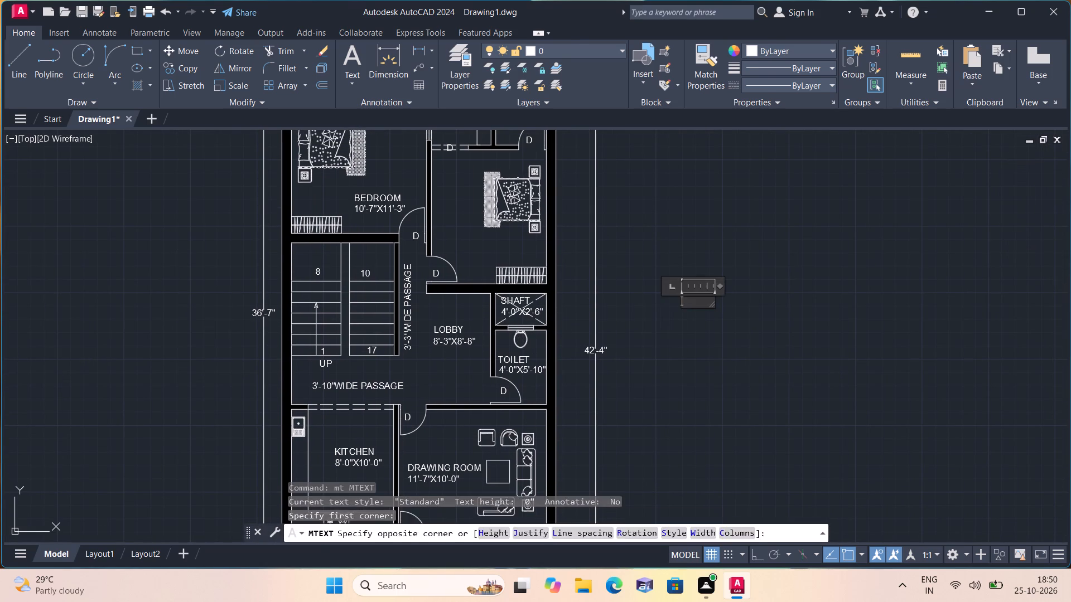
click(683, 297)
text(ALMAR)
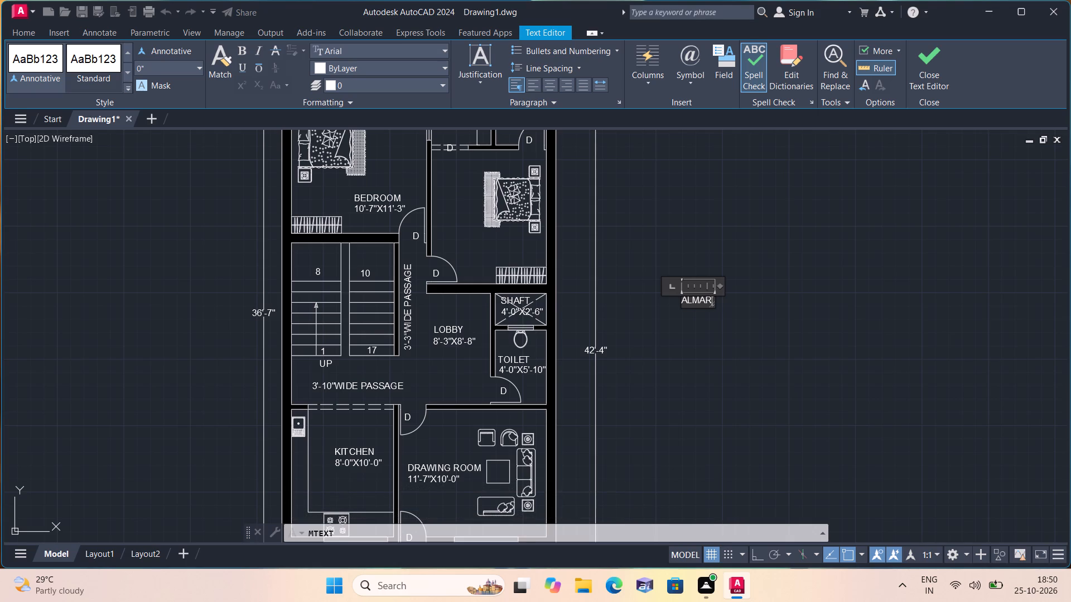
key(BackSpace)
key(BackSpace)
text(RA)
click(706, 323)
Set the text height of the ALMRA label to 6".
click(713, 324)
click(676, 280)
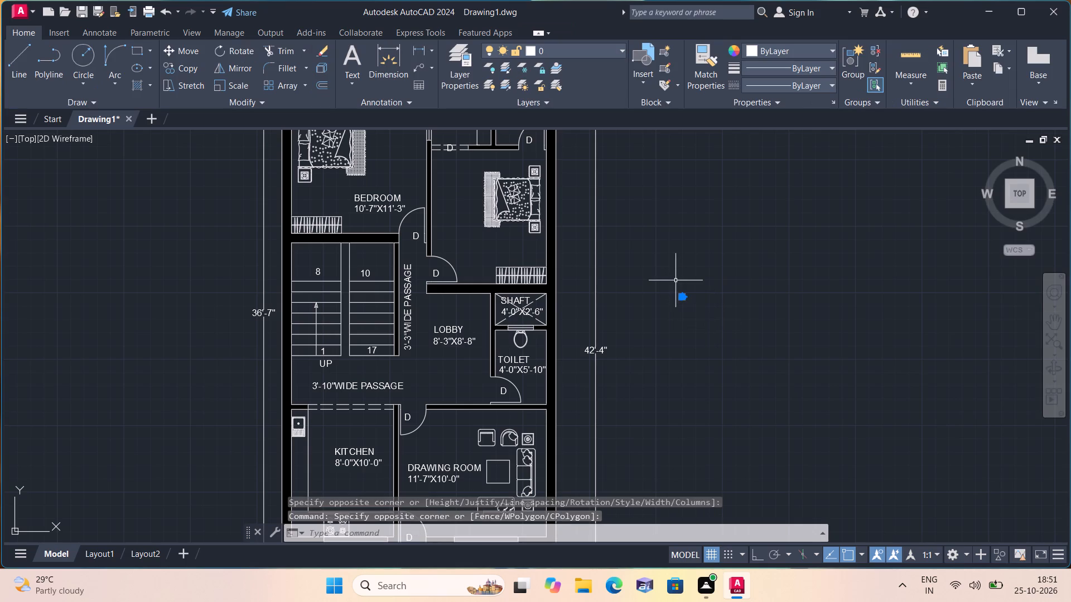
right_click(676, 280)
click(711, 546)
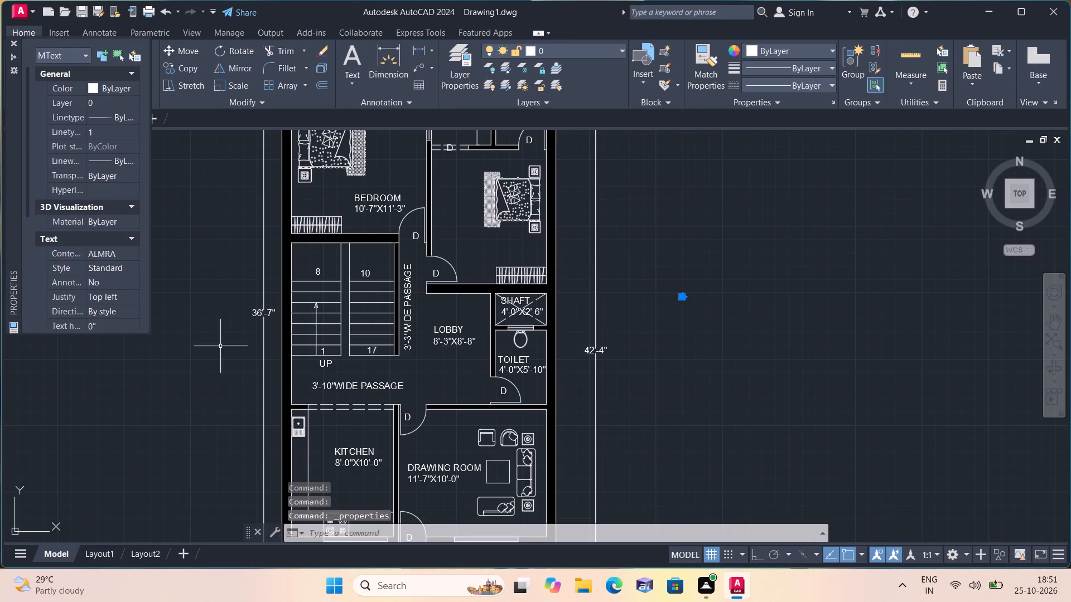
click(127, 323)
key(BackSpace)
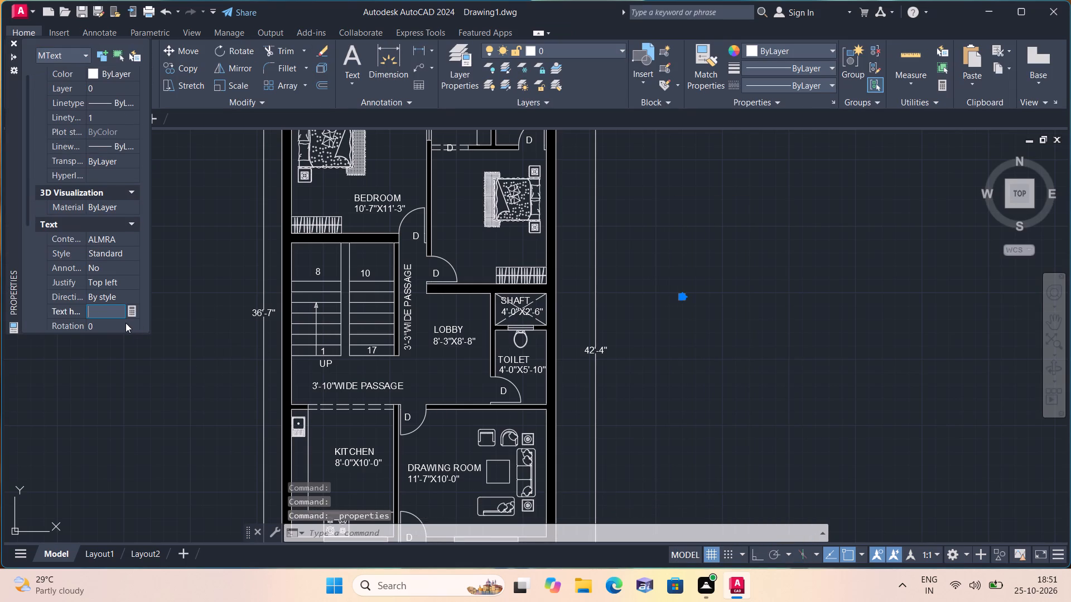
text(6")
click(657, 268)
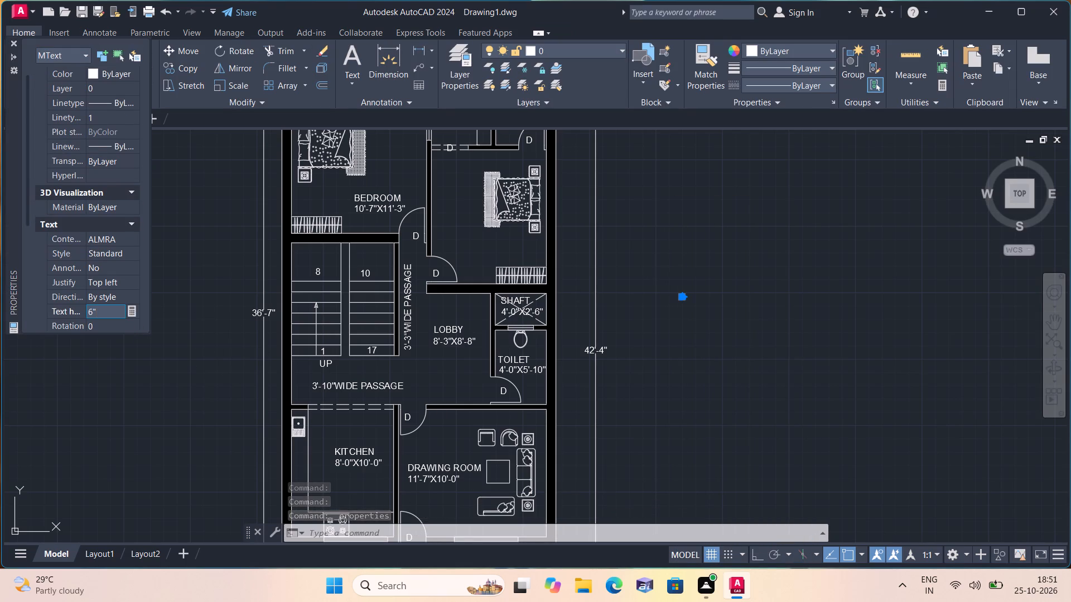
key(Escape)
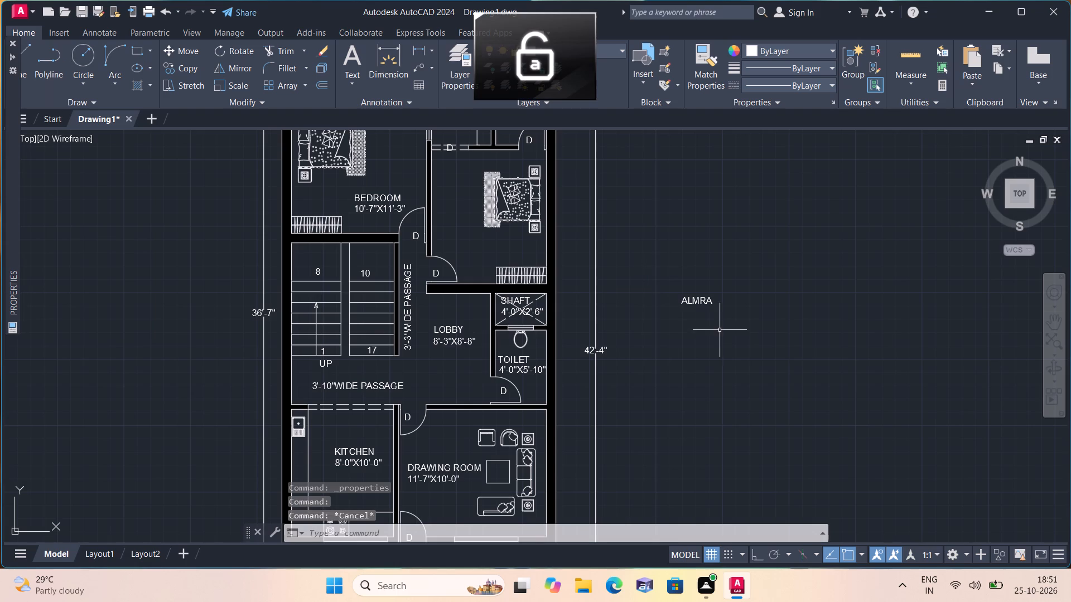
Move the ALMRA label onto the wardrobe just above the shaft.
click(691, 299)
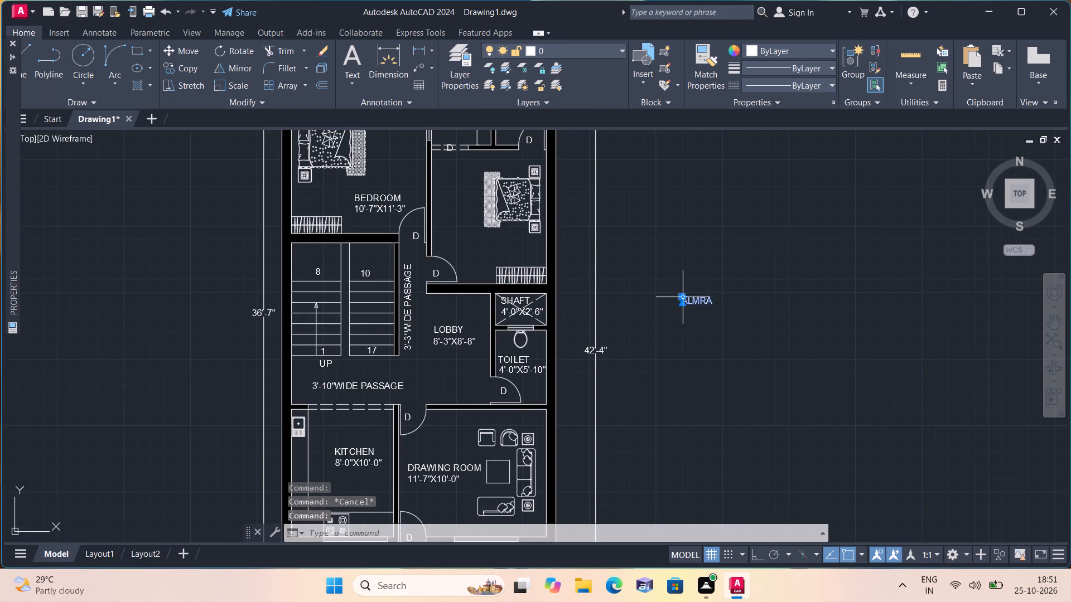
click(682, 297)
click(721, 260)
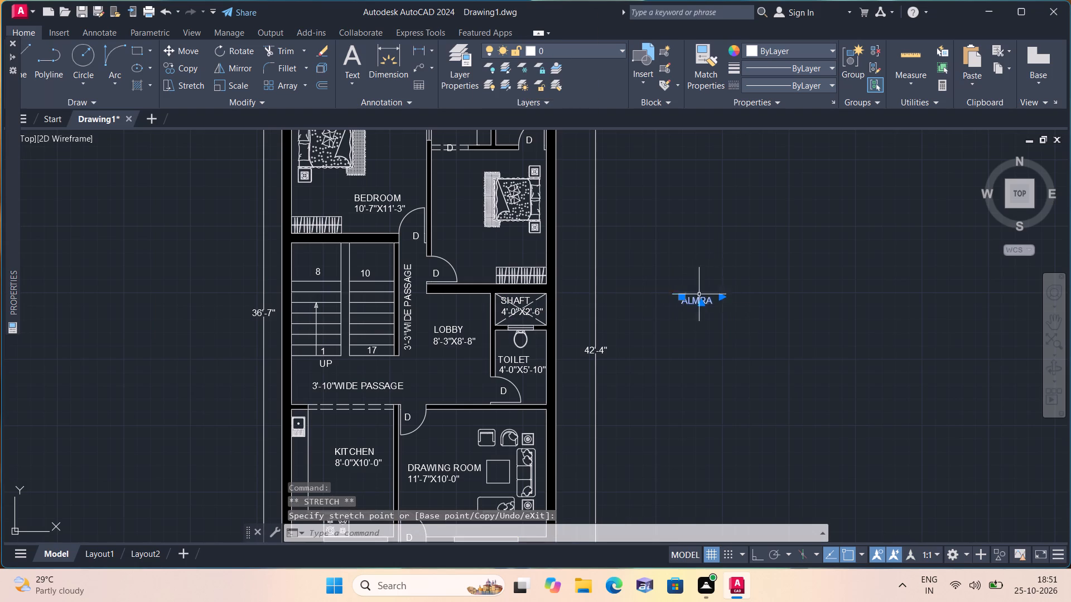
scroll(681, 304, up, 2)
click(682, 287)
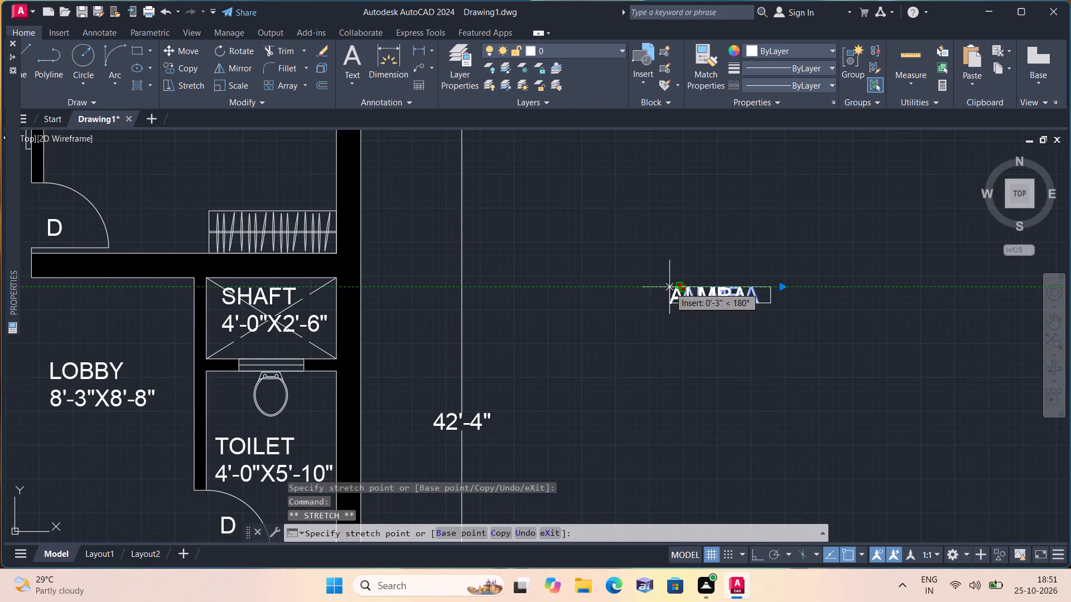
scroll(660, 287, down, 1)
middle_drag(660, 287, 812, 213)
scroll(539, 178, up, 2)
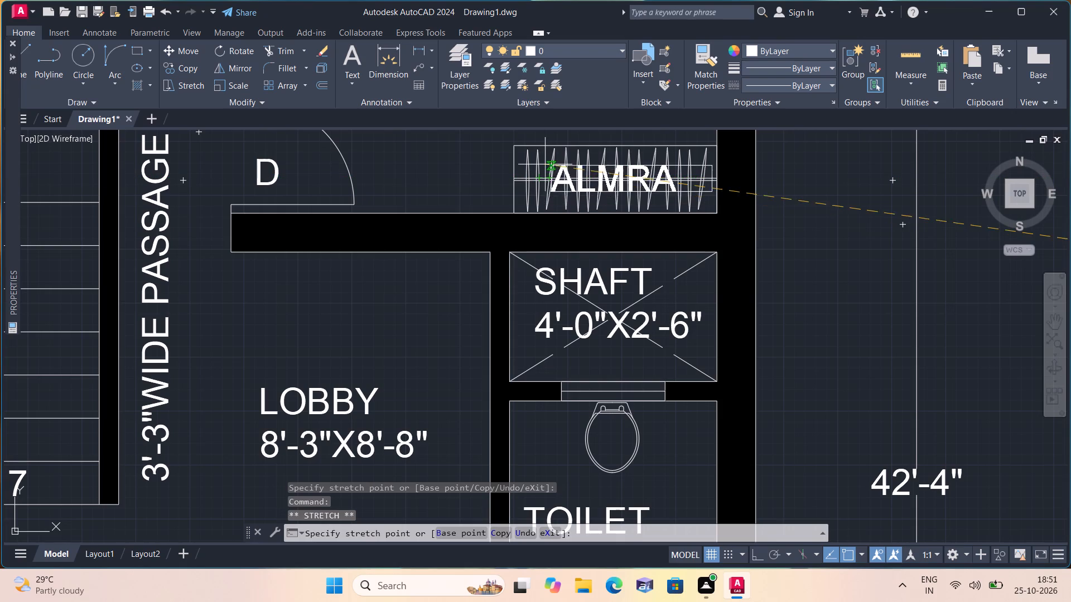
click(546, 171)
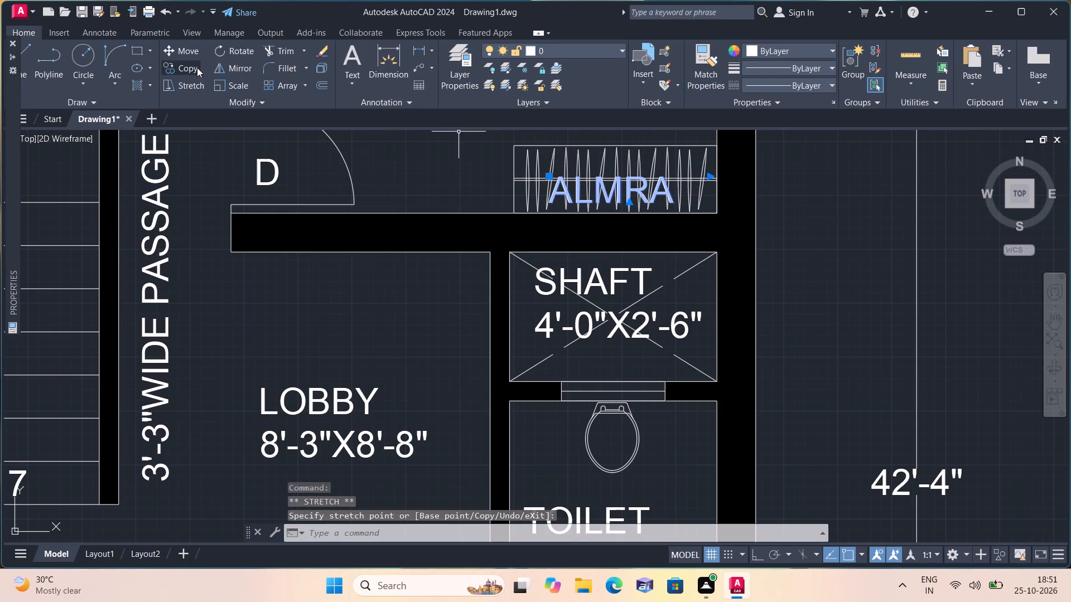
Copy the ALMRA label onto the wardrobe in the 10'-7"X11'-3" bedroom.
click(195, 66)
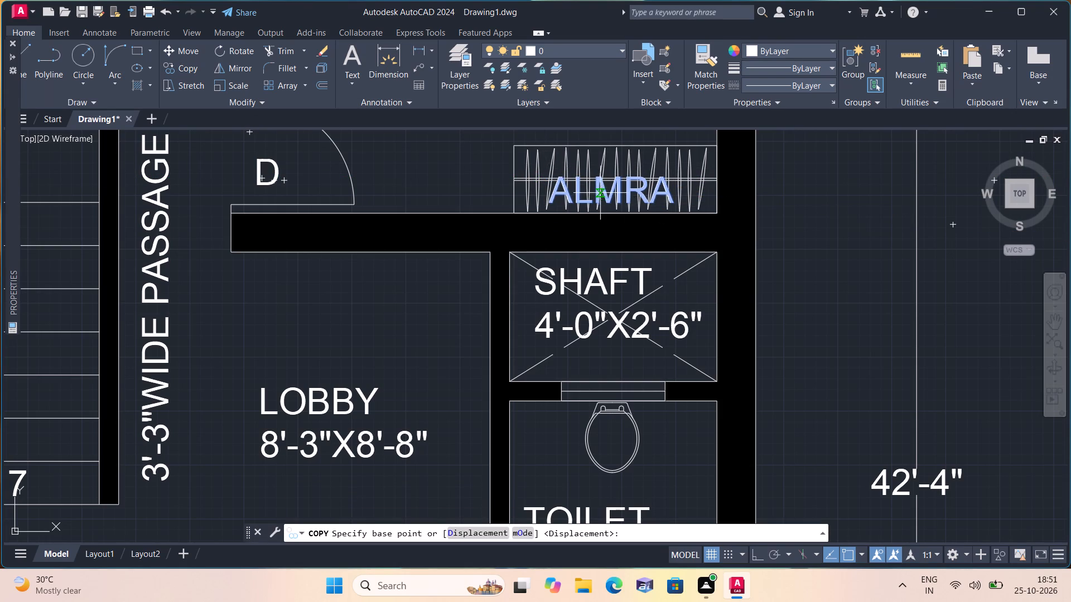
click(599, 190)
scroll(601, 188, down, 2)
middle_drag(437, 193, 559, 345)
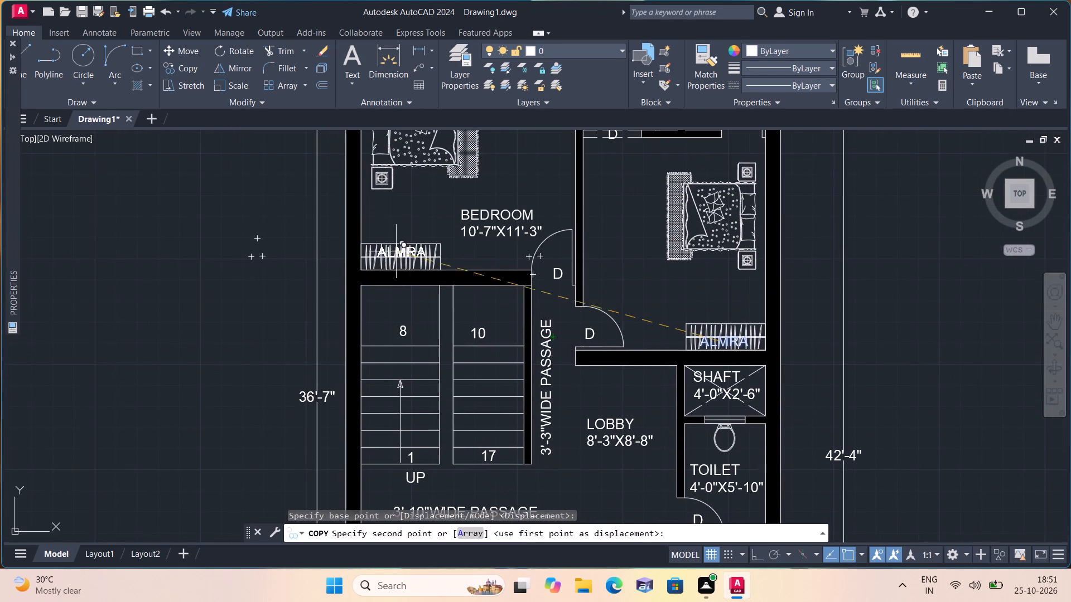
scroll(390, 255, up, 1)
click(390, 254)
key(Escape)
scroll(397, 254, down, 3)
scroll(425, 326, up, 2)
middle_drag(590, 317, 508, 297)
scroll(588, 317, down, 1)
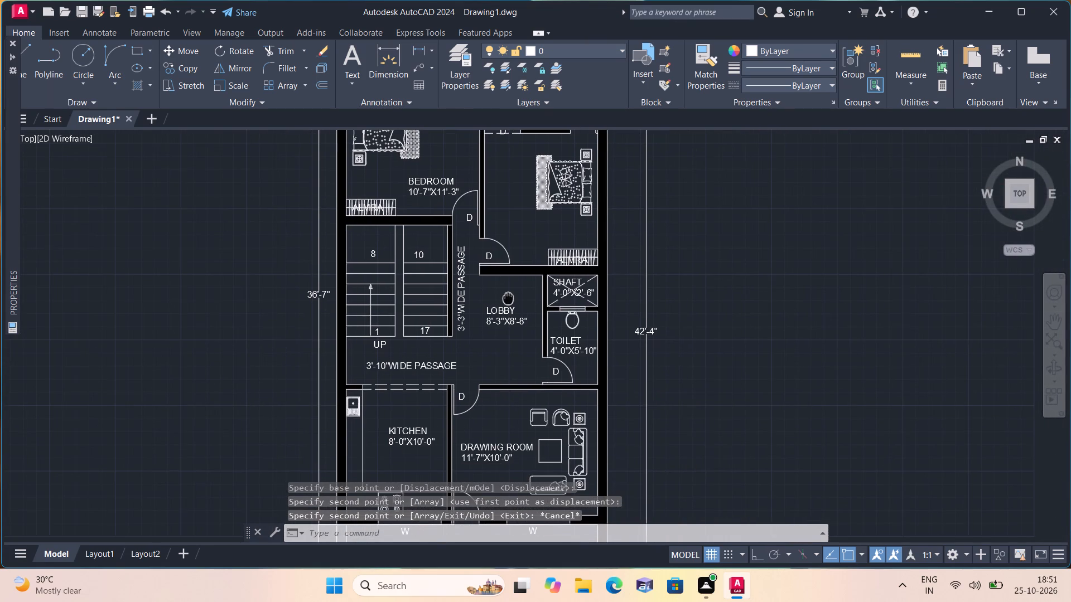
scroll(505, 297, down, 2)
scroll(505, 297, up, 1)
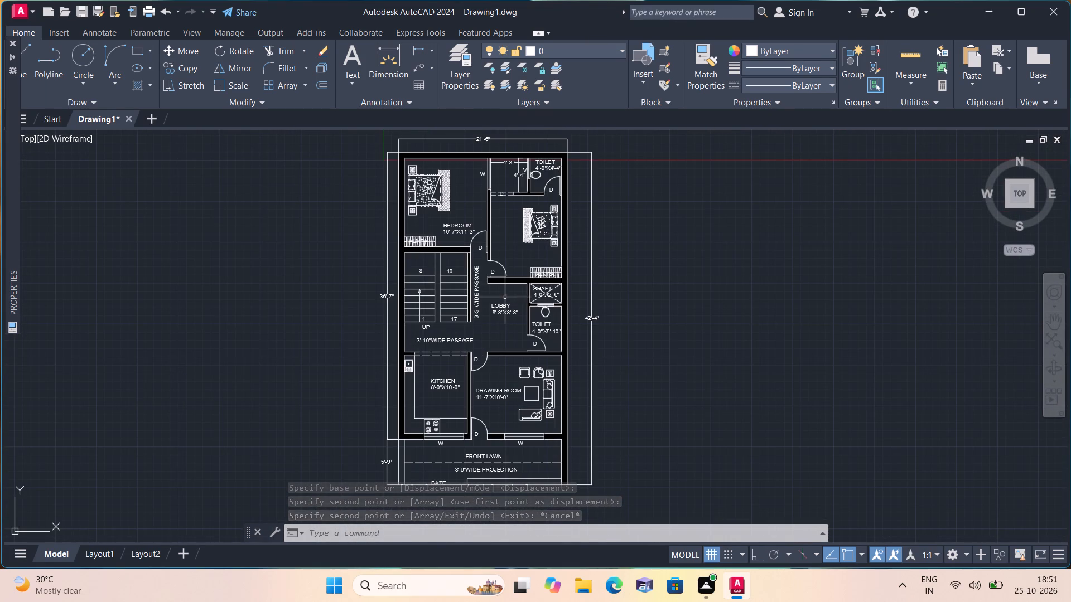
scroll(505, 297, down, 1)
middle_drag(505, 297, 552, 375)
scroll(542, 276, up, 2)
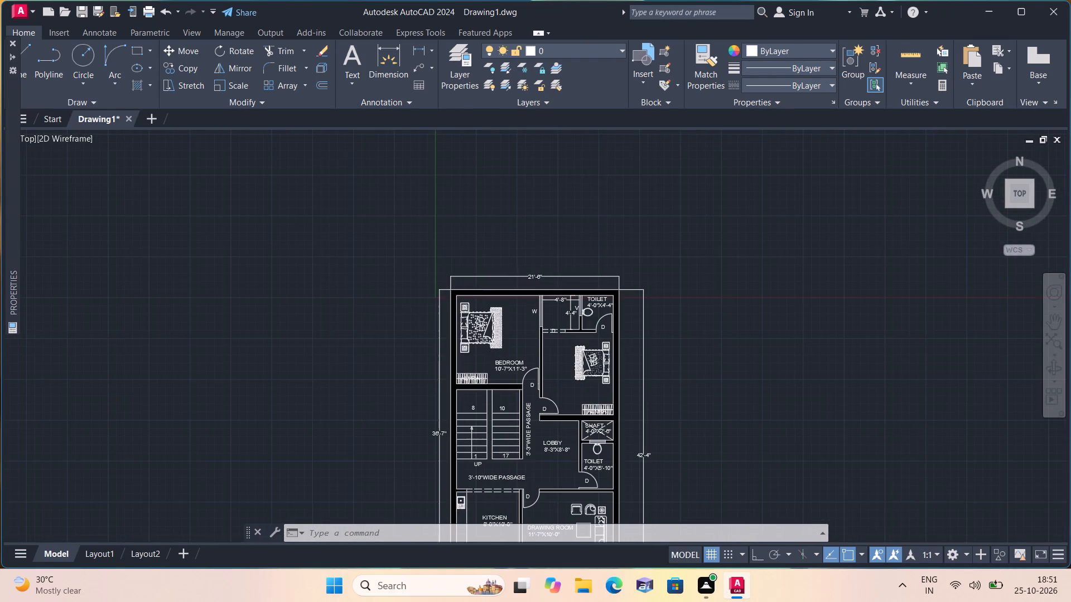
Close the object properties palette so the whole floor plan is unobstructed.
middle_drag(595, 334, 452, 198)
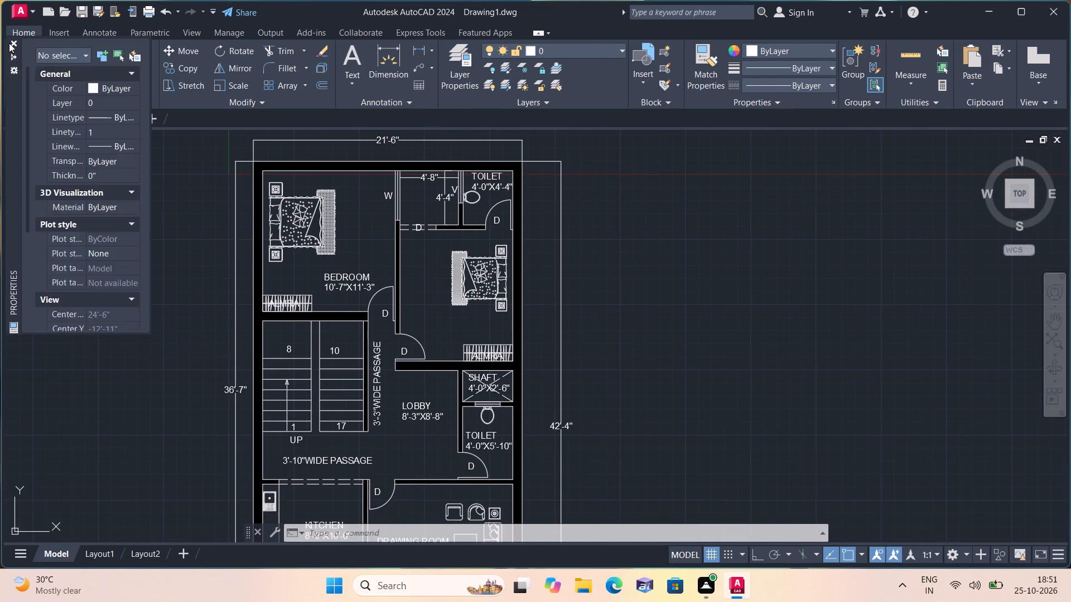
click(9, 42)
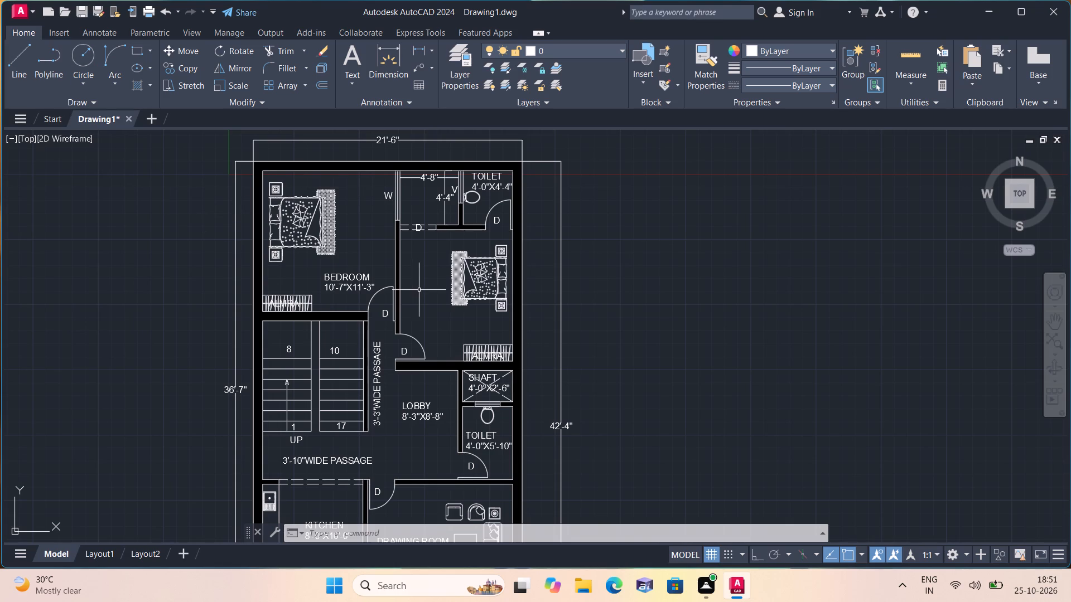
Save the floor plan drawing in the Downloads folder under the file name 21.
middle_drag(418, 285, 451, 206)
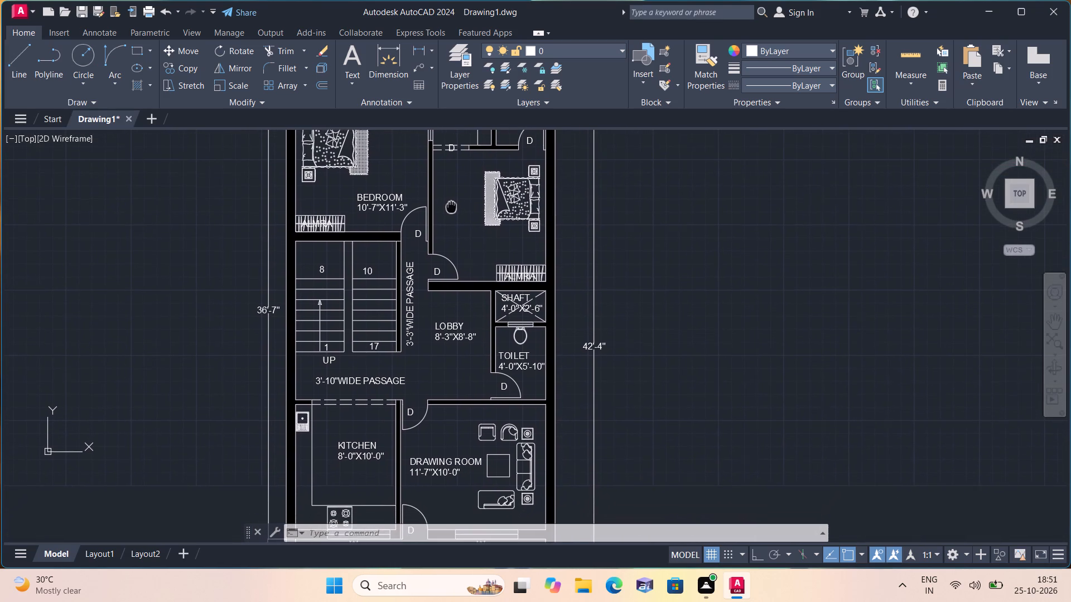
middle_drag(451, 206, 451, 204)
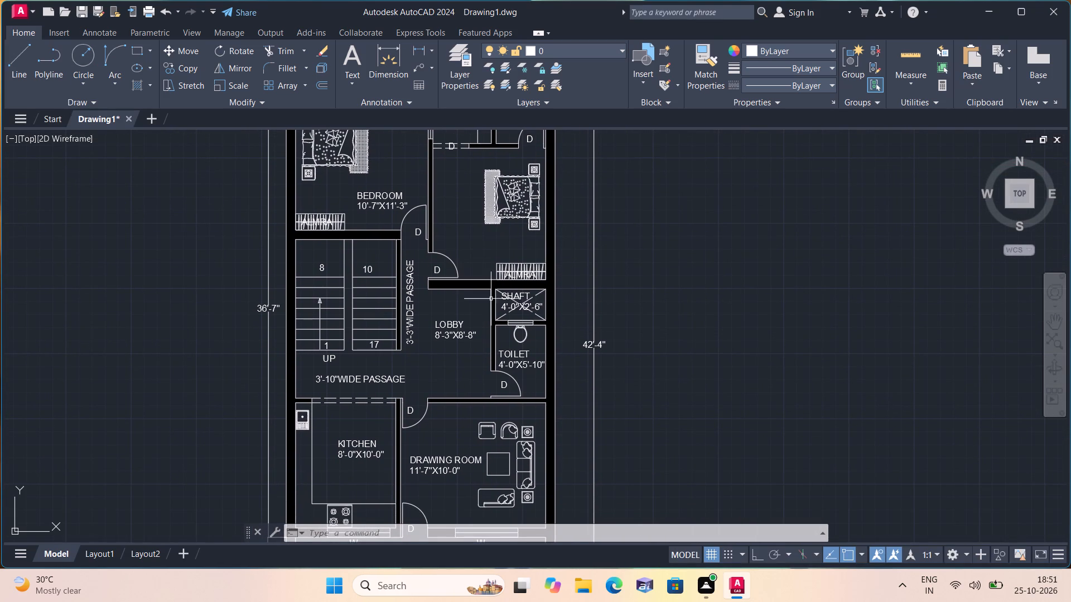
middle_drag(488, 283, 438, 181)
scroll(438, 181, down, 1)
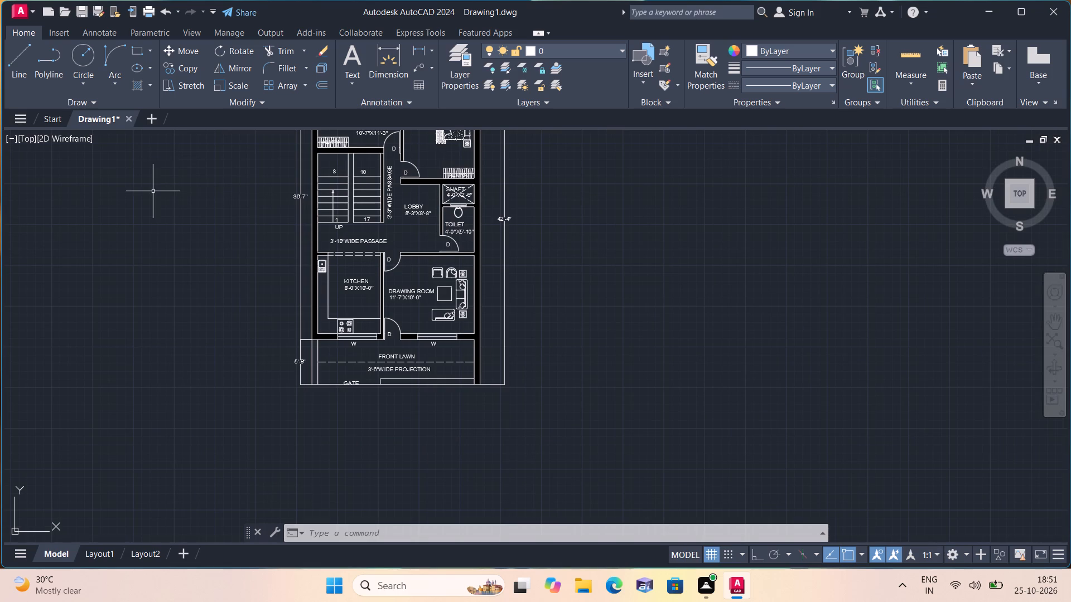
middle_drag(152, 192, 153, 267)
click(15, 13)
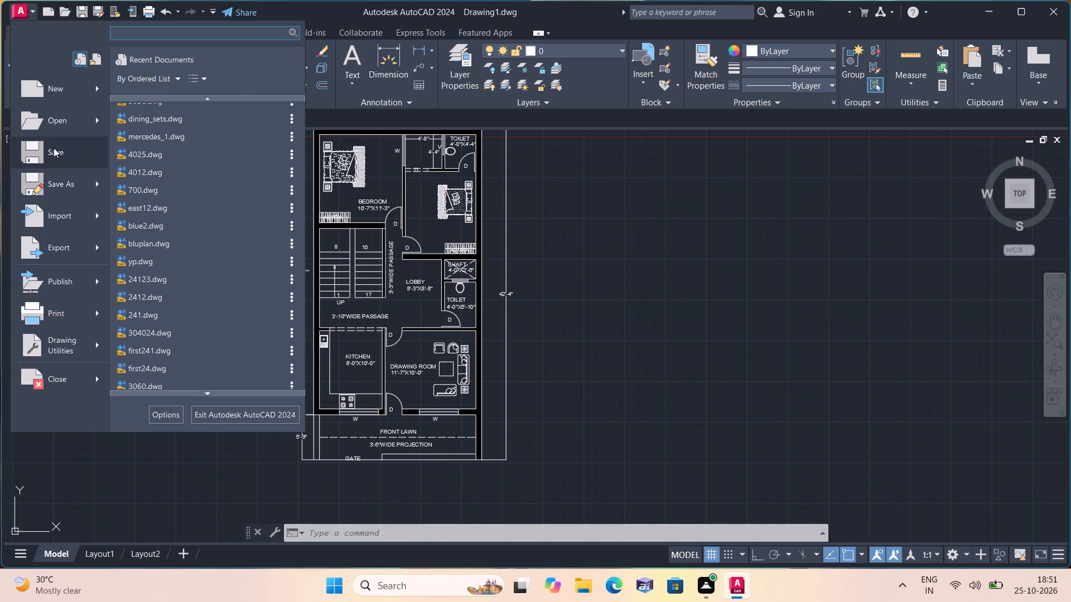
click(54, 148)
click(556, 416)
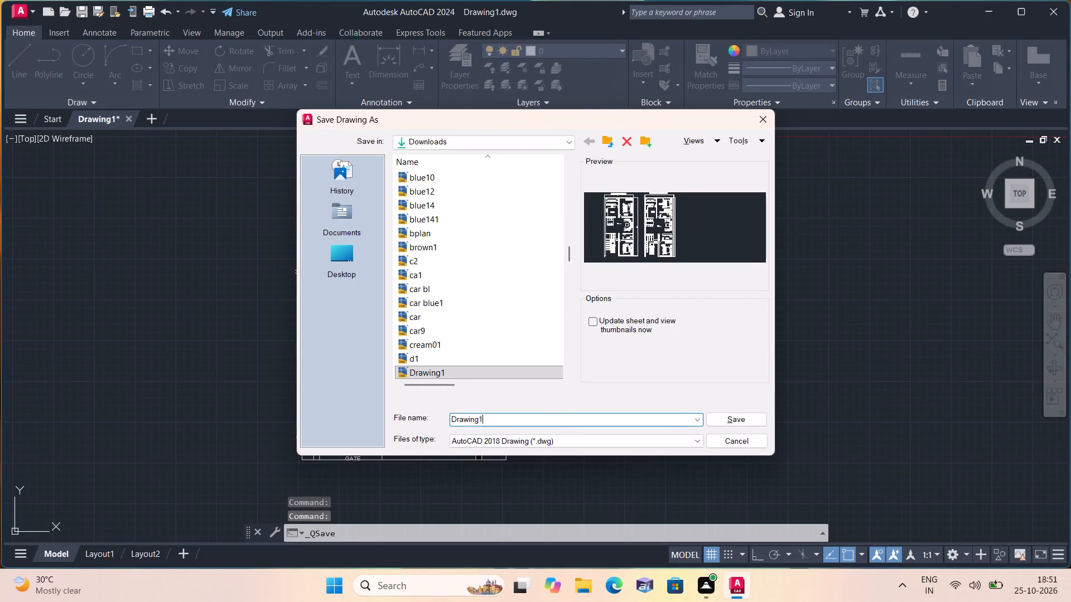
key(BackSpace)
key(BackSpace)
key(BackSpace)
key(BackSpace)
key(BackSpace)
key(BackSpace)
key(BackSpace)
key(BackSpace)
key(BackSpace)
key(BackSpace)
key(BackSpace)
key(BackSpace)
key(BackSpace)
key(BackSpace)
key(BackSpace)
key(BackSpace)
key(BackSpace)
key(BackSpace)
key(BackSpace)
key(BackSpace)
text(21)
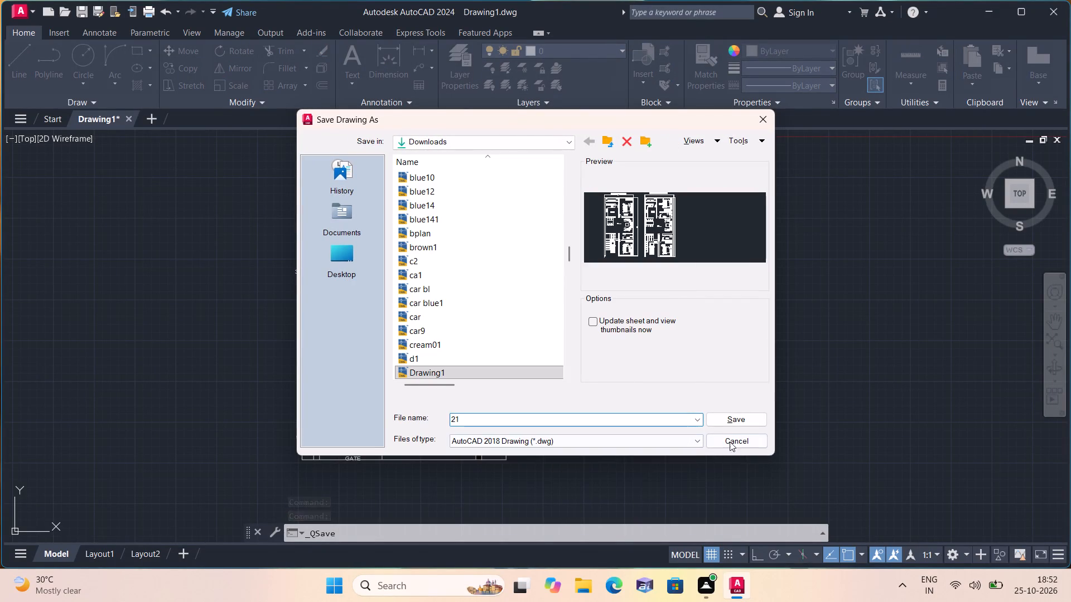
click(731, 420)
Start a plot using the DWG To PDF.pc3 plotter and ISO A4 (297.00 x 210.00 MM) paper.
text(plot)
key(space)
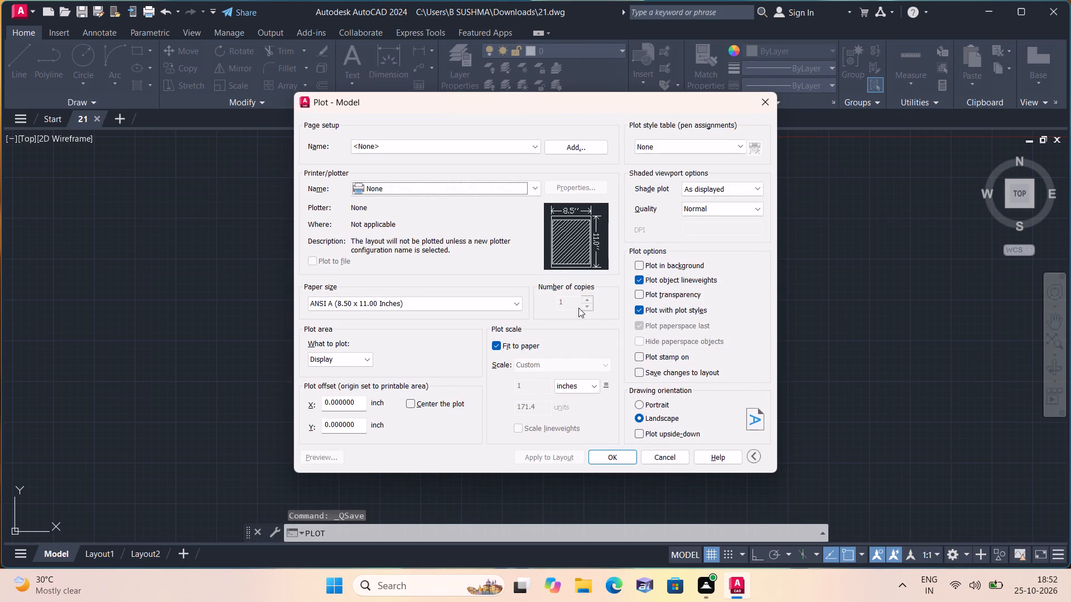
click(518, 185)
click(421, 324)
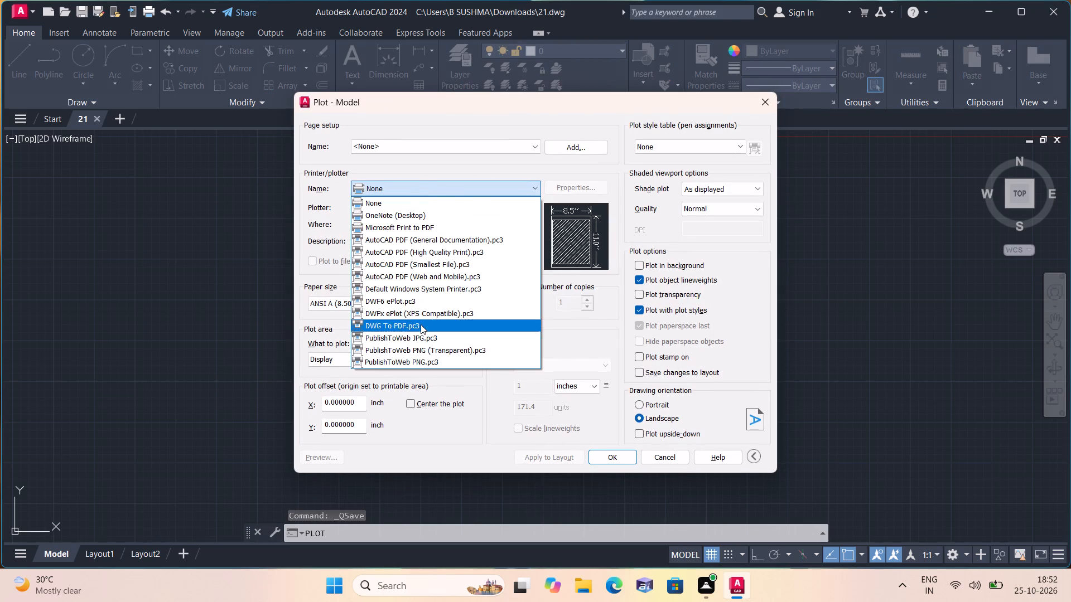
click(422, 303)
scroll(373, 526, down, 6)
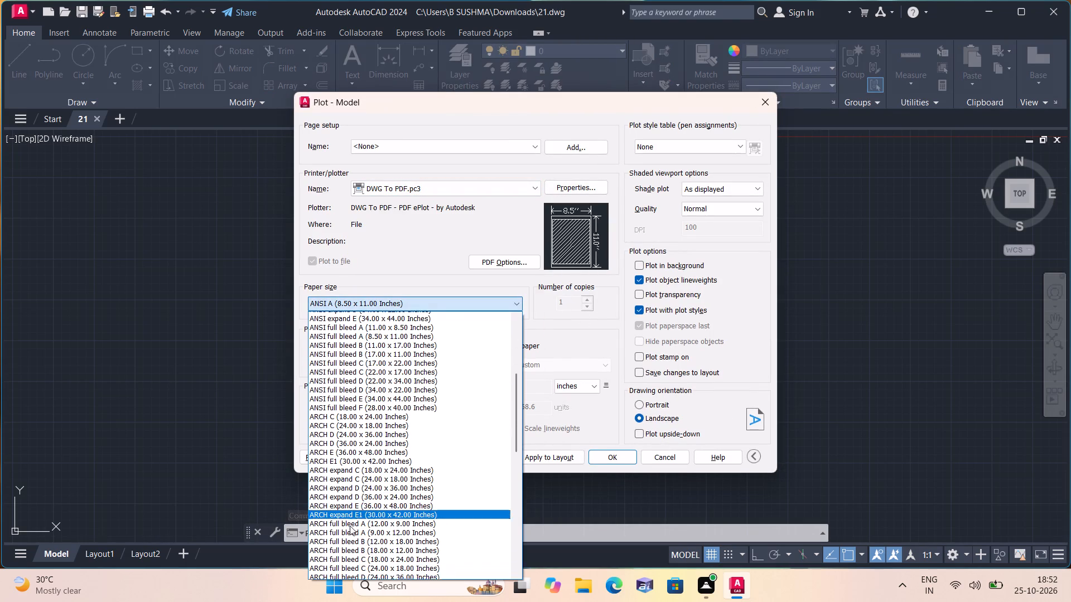
scroll(350, 526, down, 5)
click(348, 530)
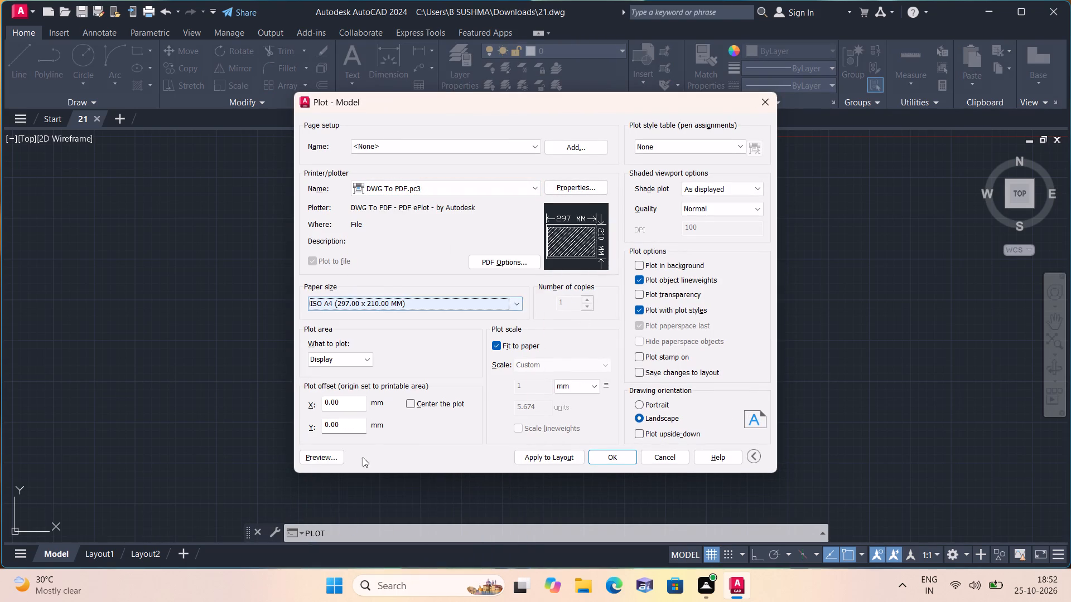
Set the plot area to a window enclosing the whole floor plan and center the plot.
click(368, 353)
click(351, 401)
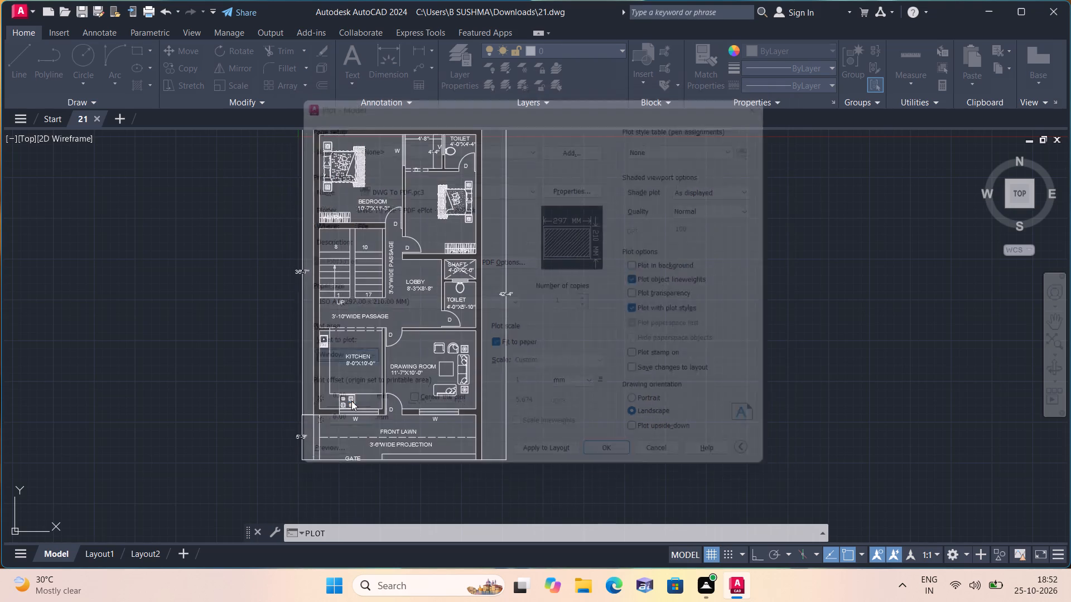
scroll(351, 401, down, 2)
drag(228, 226, 255, 258)
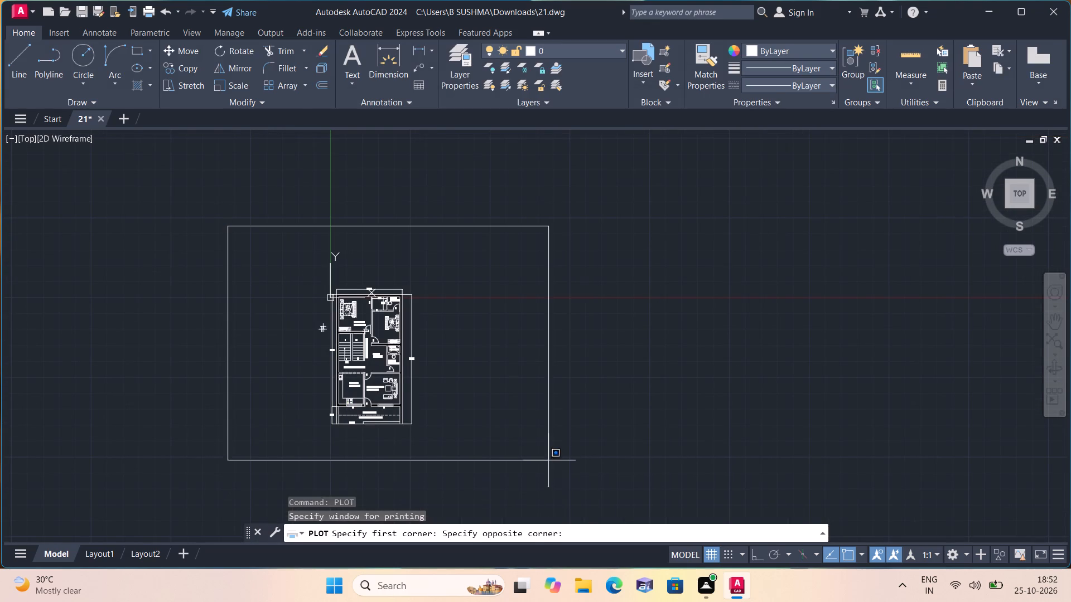
click(548, 460)
click(413, 404)
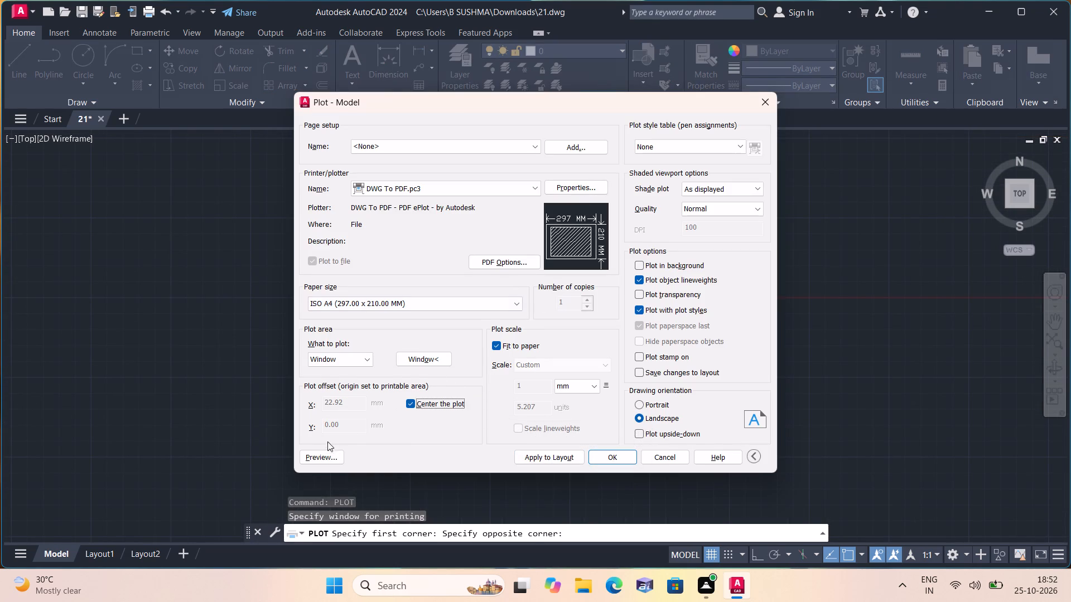
Assign the acad.ctb plot style table to all layouts.
click(697, 152)
click(668, 171)
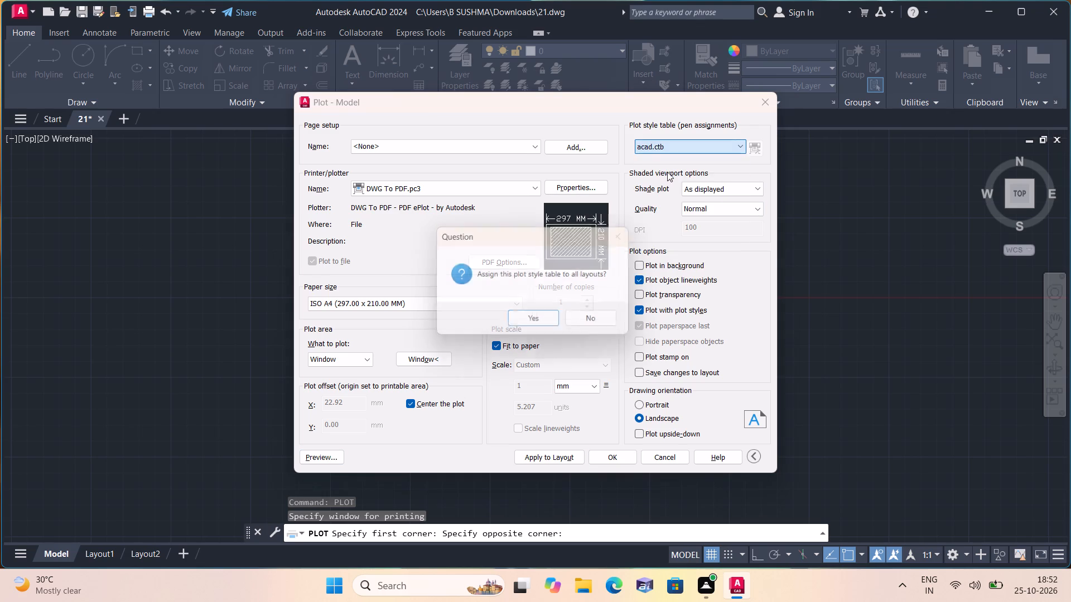
click(533, 327)
Preview the plot and inspect the front lawn, kitchen, drawing room and overall plan, then exit the preview.
click(331, 462)
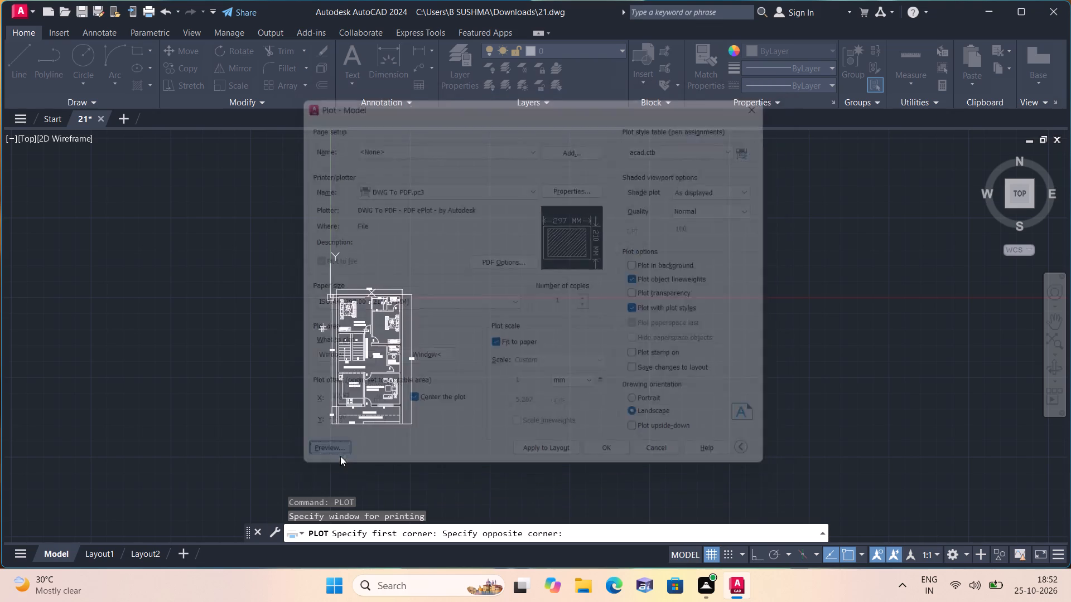
scroll(476, 414, up, 4)
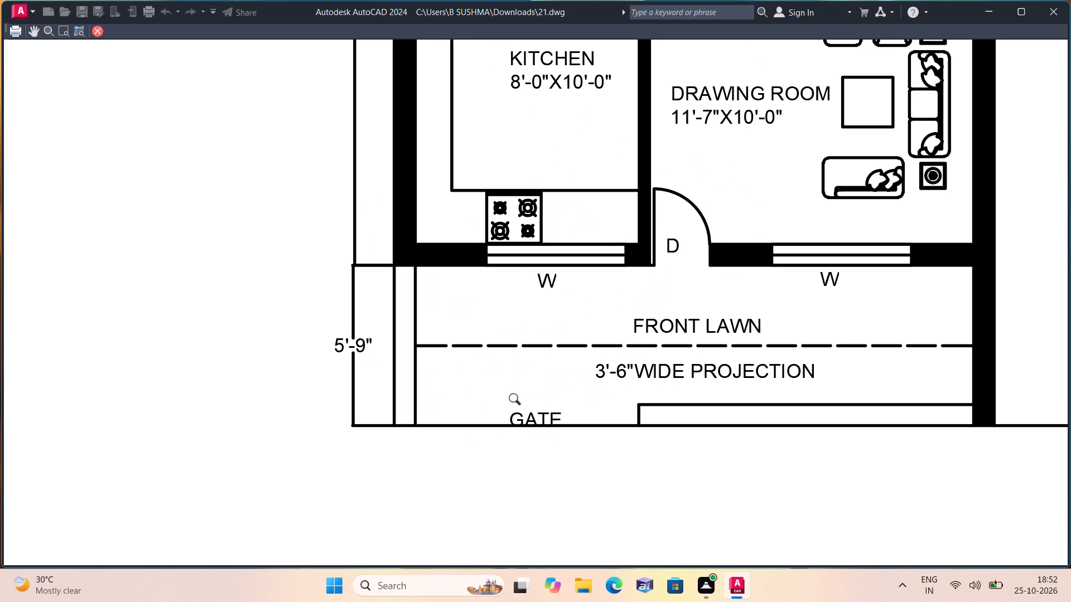
middle_drag(683, 343, 609, 378)
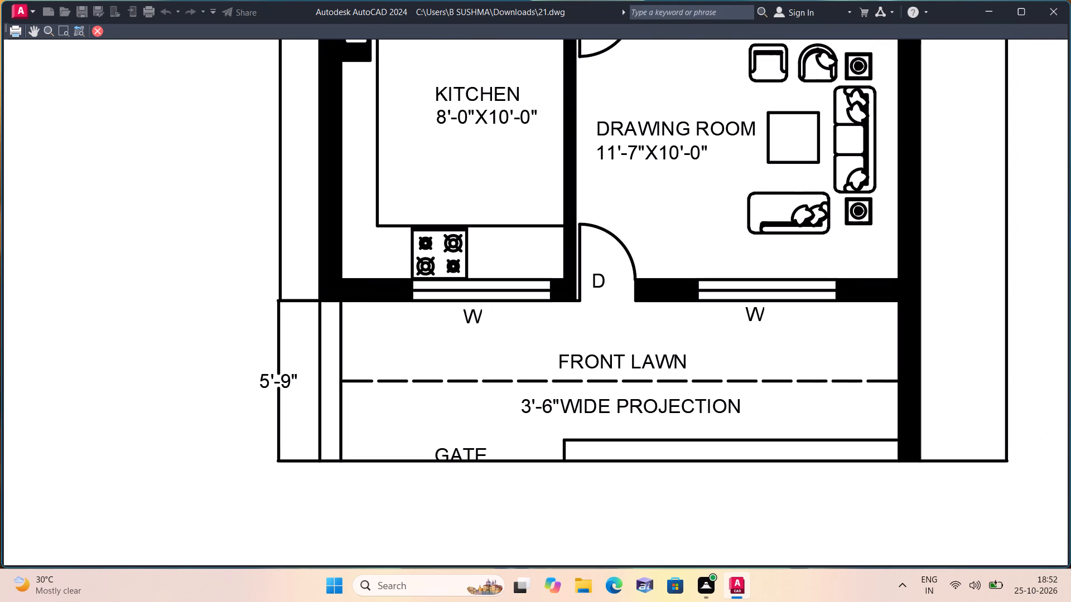
scroll(609, 378, down, 2)
middle_drag(691, 292, 511, 415)
right_click(666, 353)
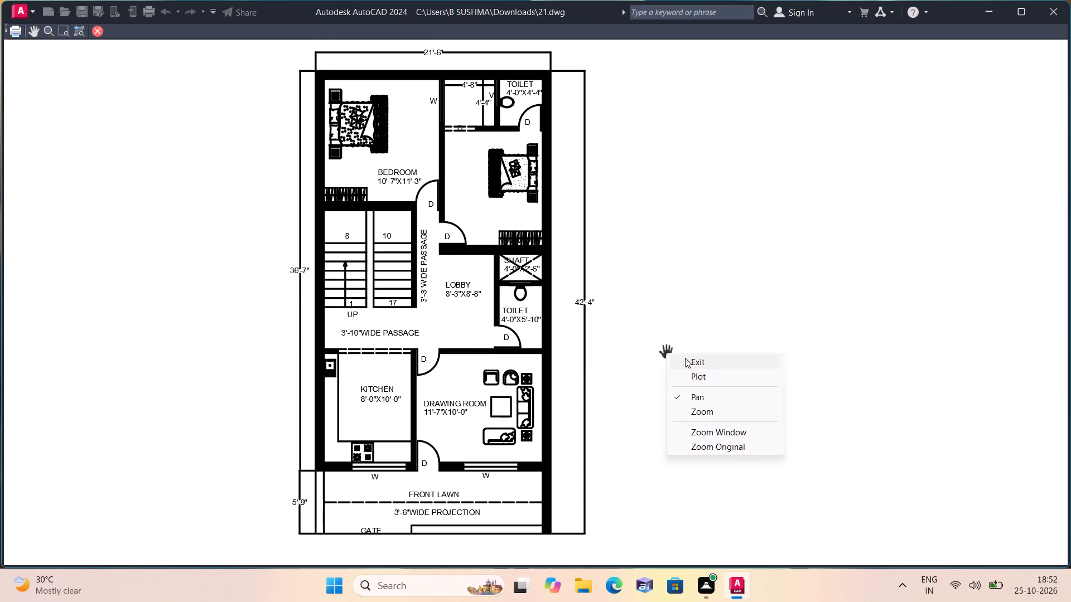
click(687, 358)
Apply the plot settings to the layout and plot the floor plan to a PDF file.
click(558, 455)
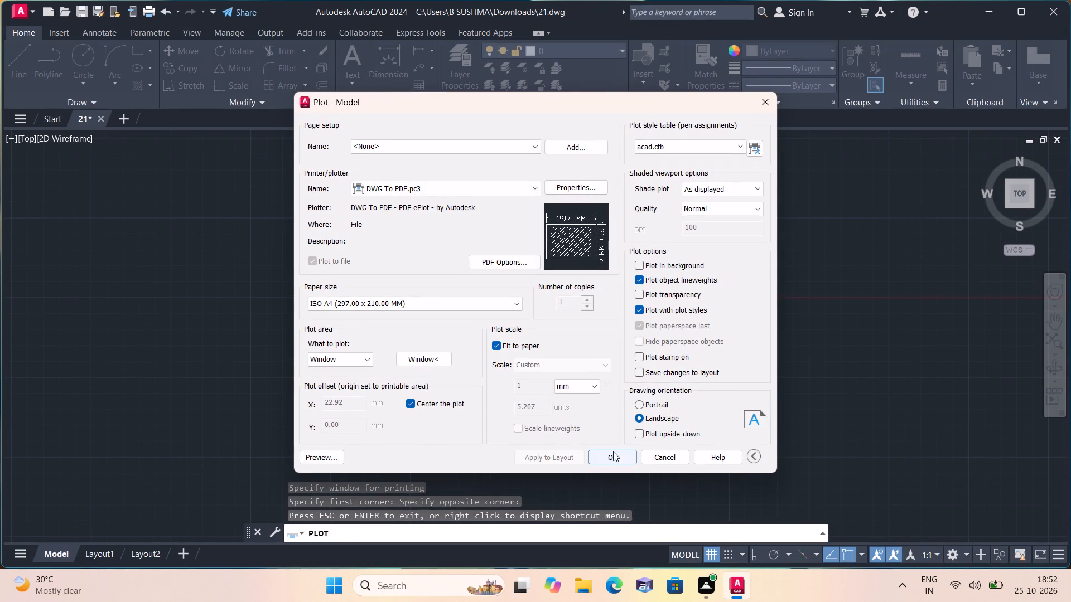
click(612, 455)
click(727, 415)
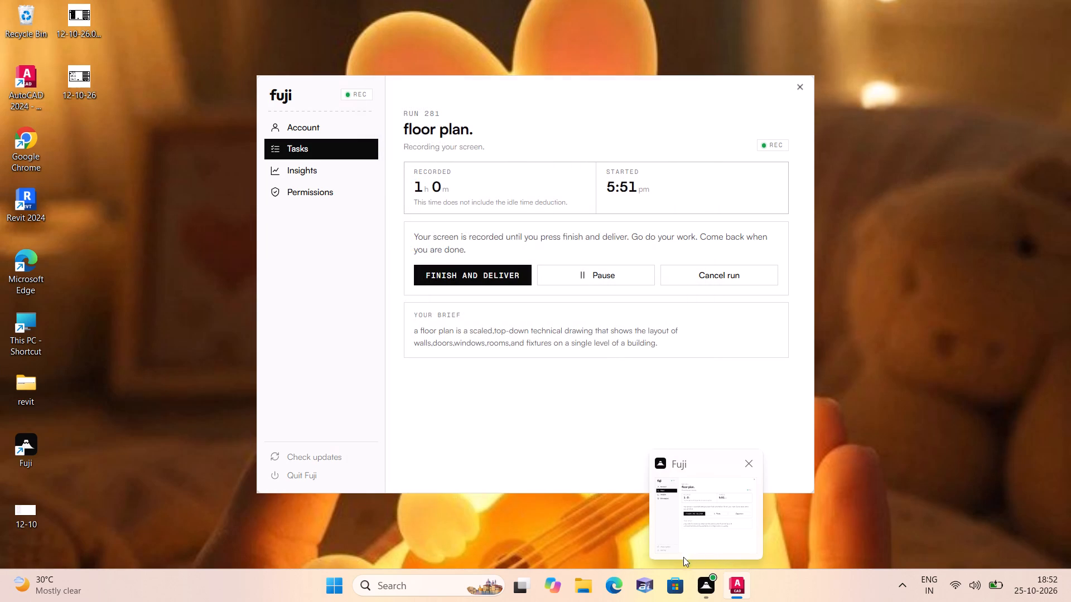
click(767, 367)
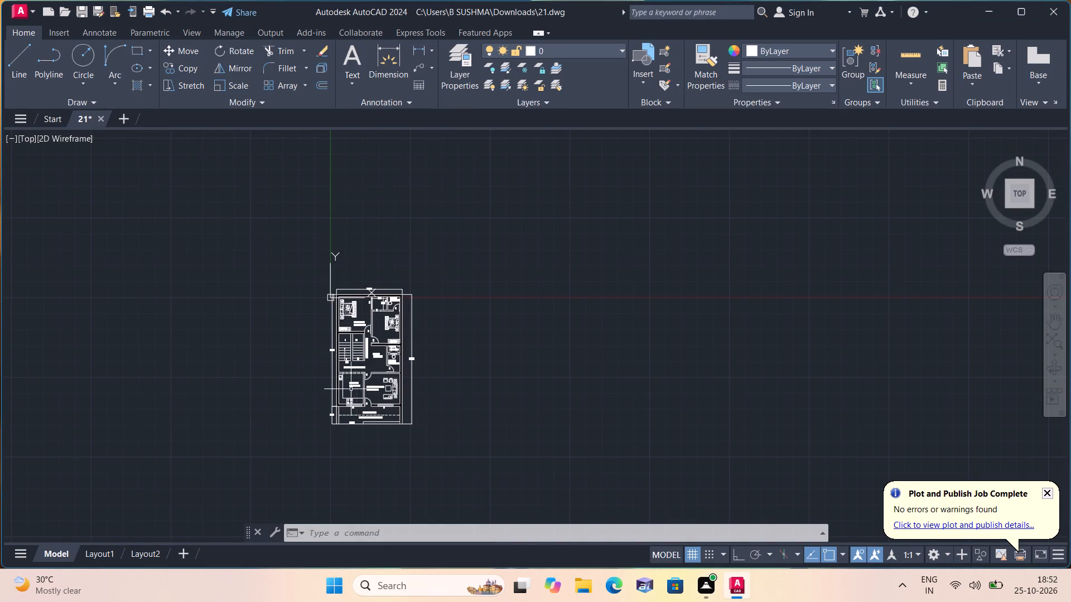
Examine the floor plan's furniture, labels and openings from the drawing room up to the bedrooms.
scroll(327, 380, up, 2)
scroll(481, 391, up, 2)
scroll(483, 387, down, 1)
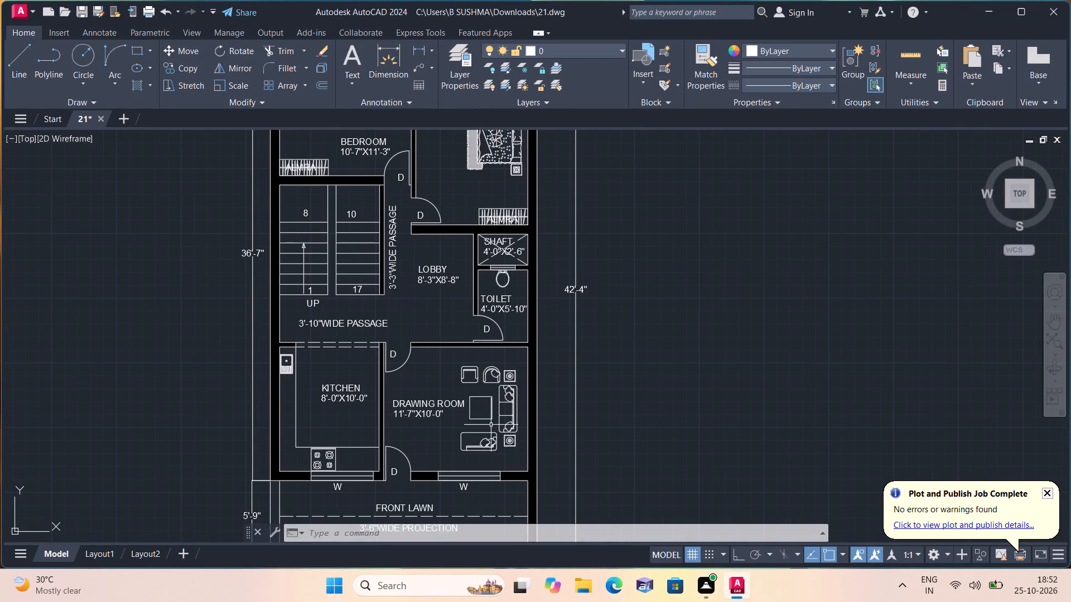
middle_drag(488, 424, 478, 380)
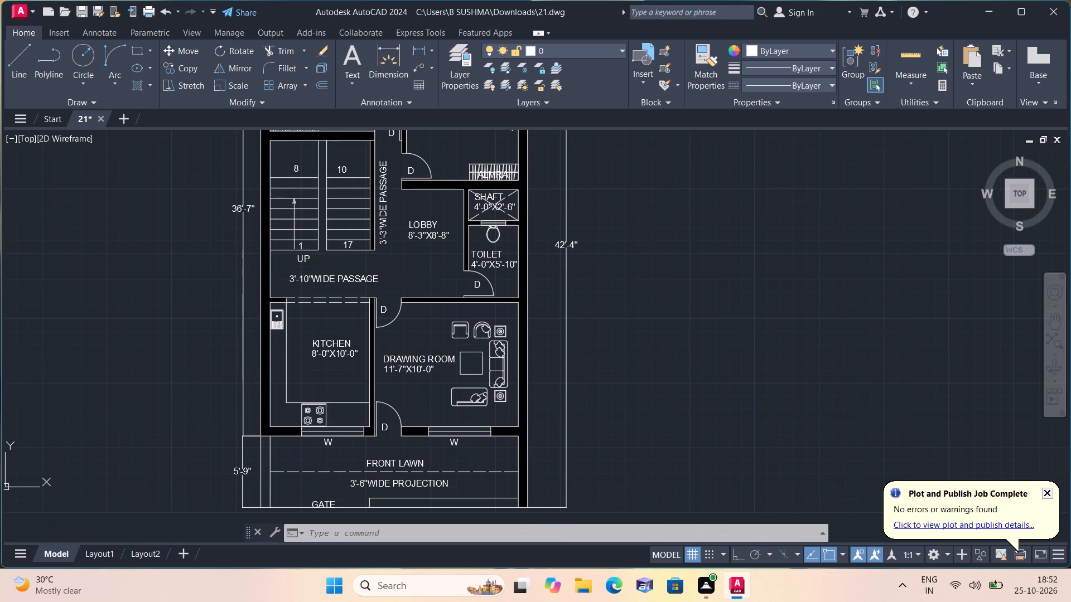
scroll(484, 367, up, 2)
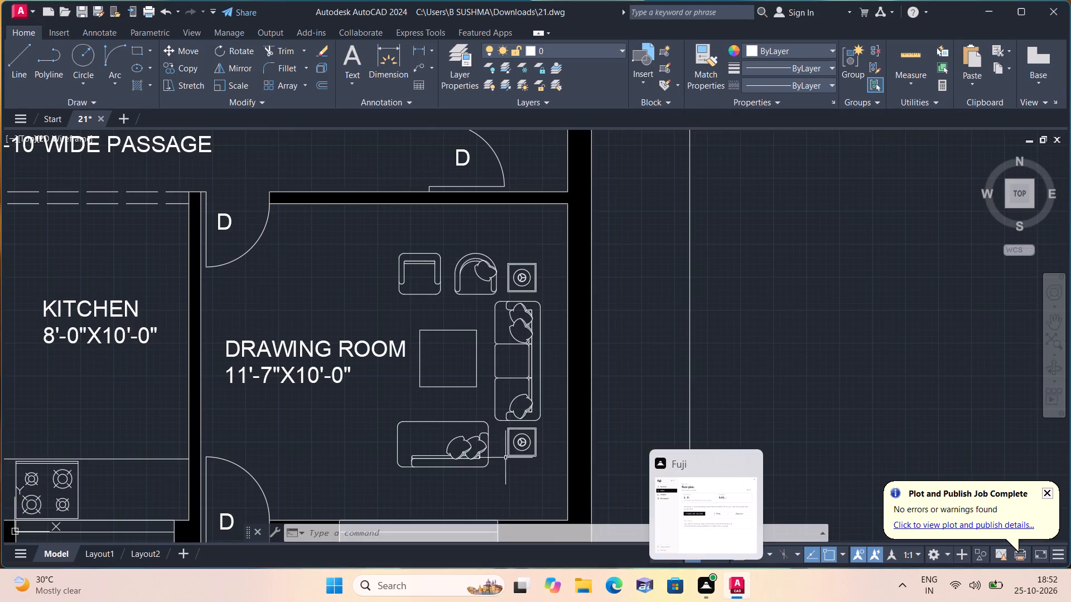
scroll(494, 433, down, 1)
middle_drag(494, 433, 529, 405)
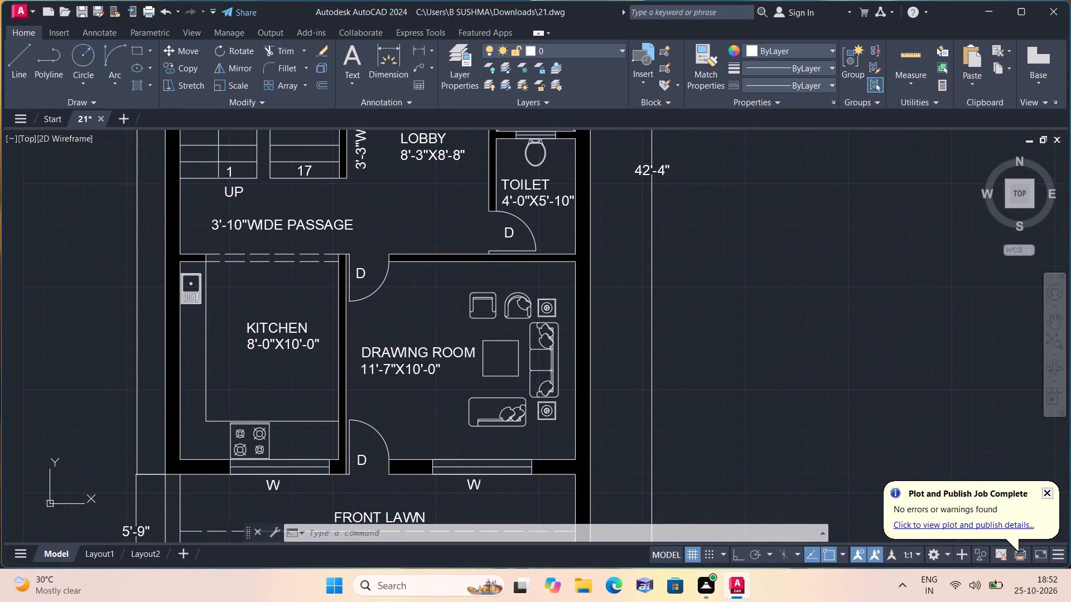
scroll(529, 405, up, 1)
scroll(462, 395, down, 1)
middle_drag(494, 393, 517, 501)
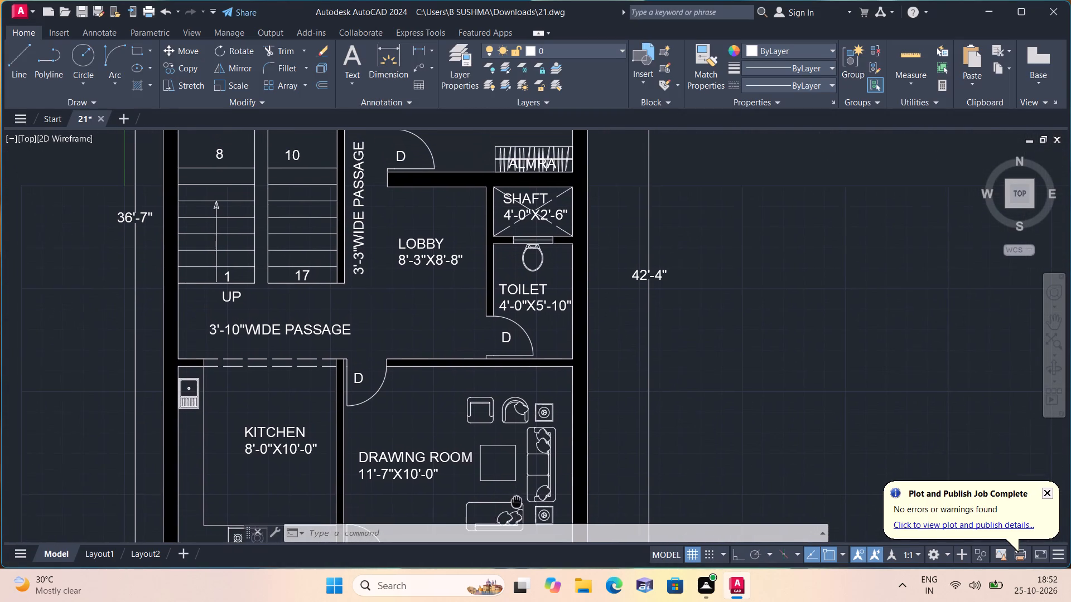
middle_drag(517, 501, 518, 501)
middle_drag(416, 251, 494, 474)
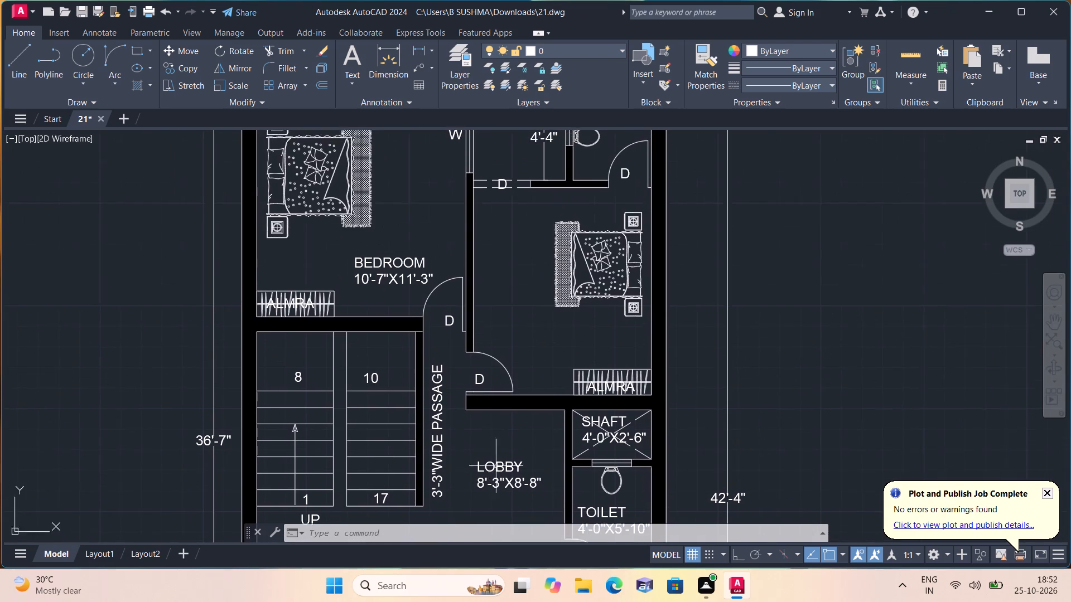
scroll(505, 424, down, 1)
middle_drag(522, 346, 475, 200)
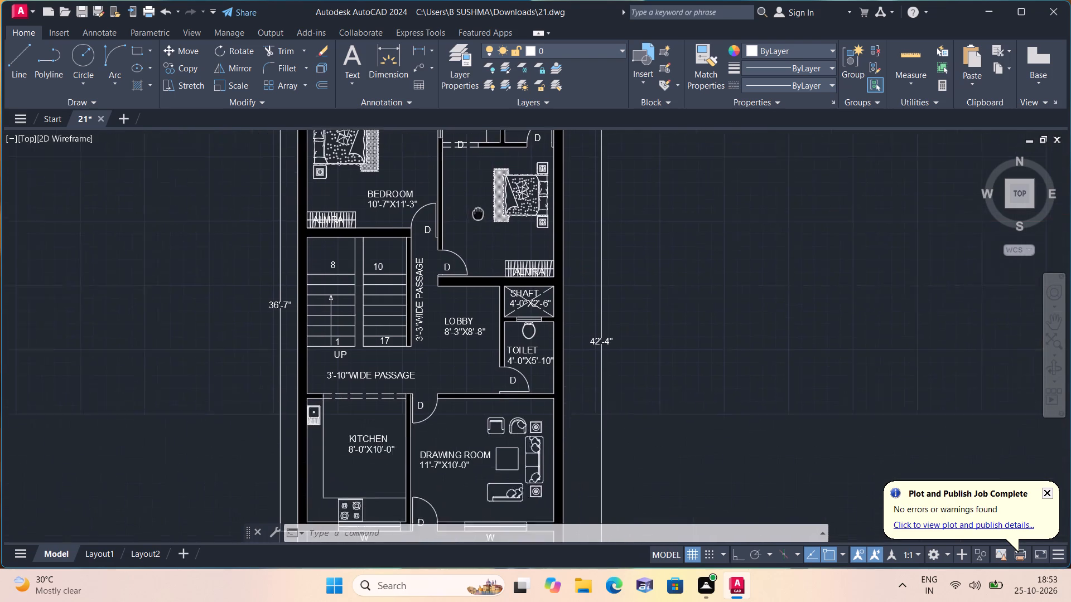
middle_drag(475, 200, 474, 190)
Scale all the drawing room furniture up slightly, using the middle of the center table as base point.
scroll(515, 428, up, 2)
middle_drag(515, 423, 491, 282)
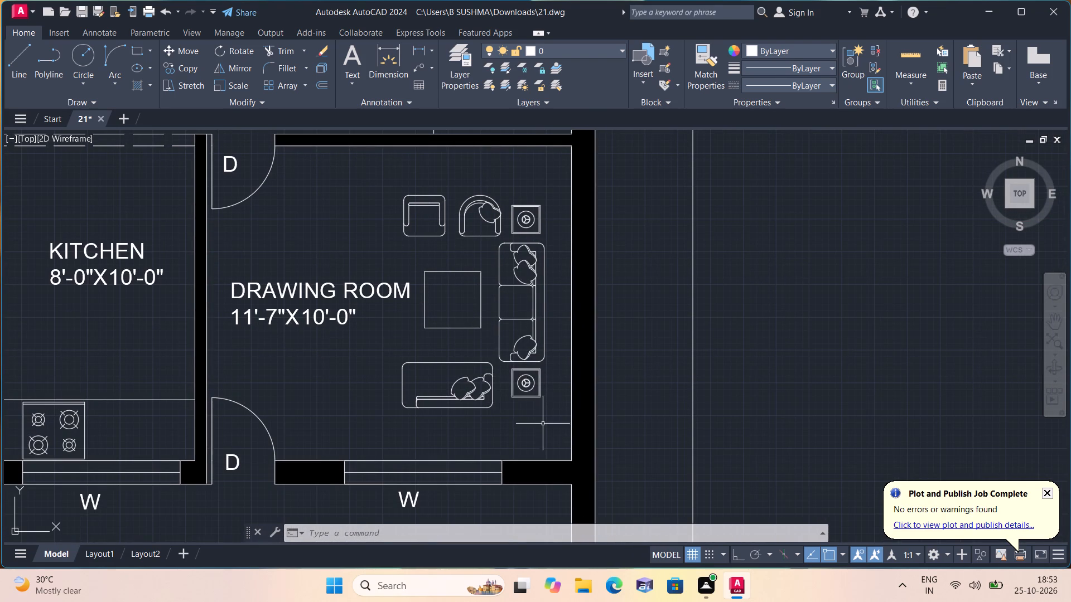
click(546, 428)
click(420, 259)
scroll(509, 242, up, 1)
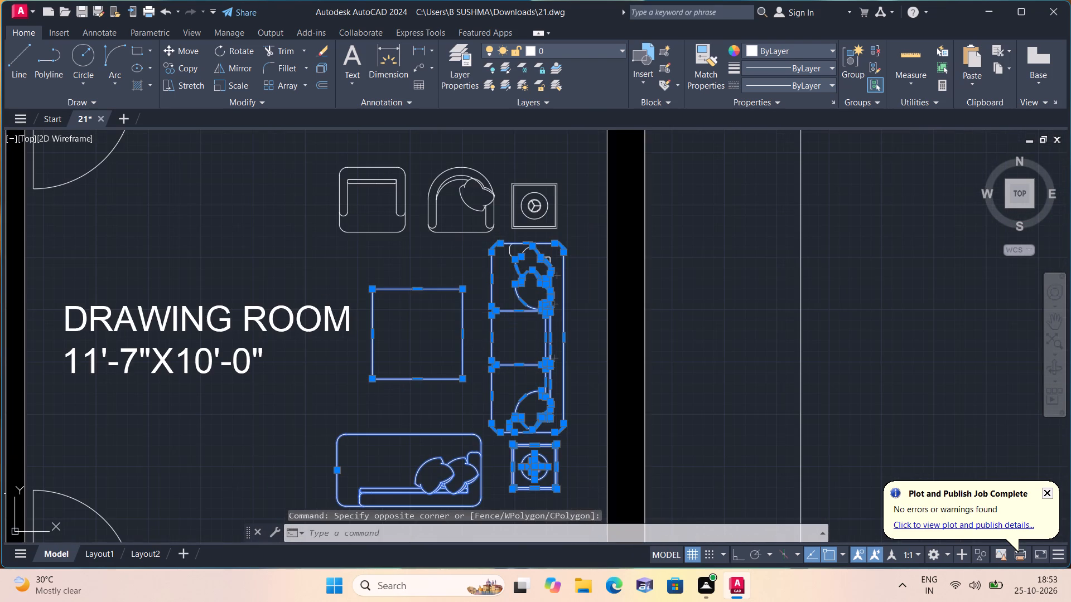
click(586, 294)
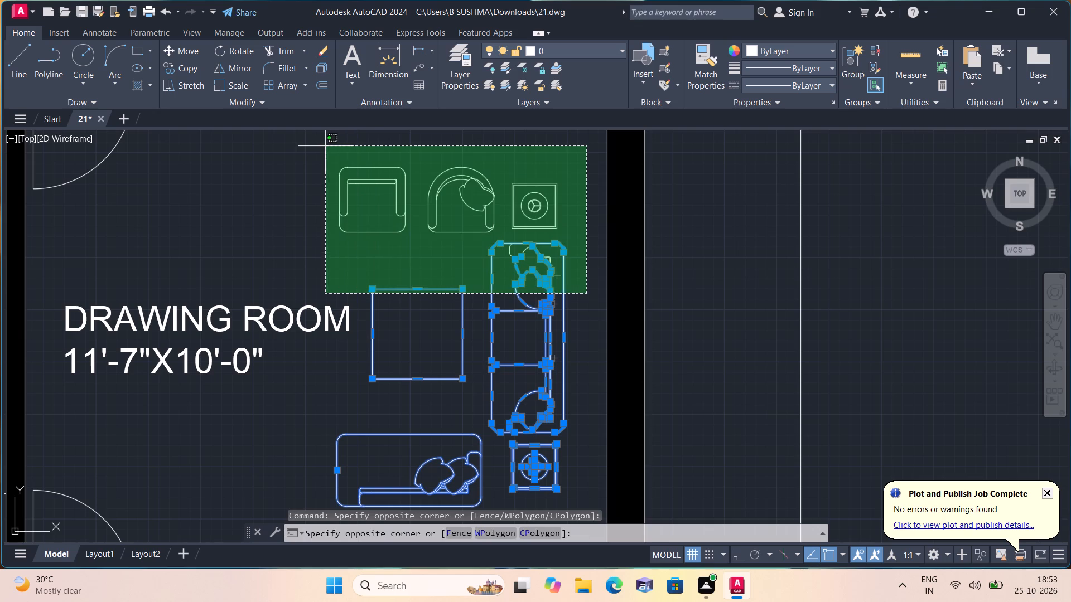
click(324, 145)
scroll(351, 198, down, 2)
scroll(413, 324, up, 2)
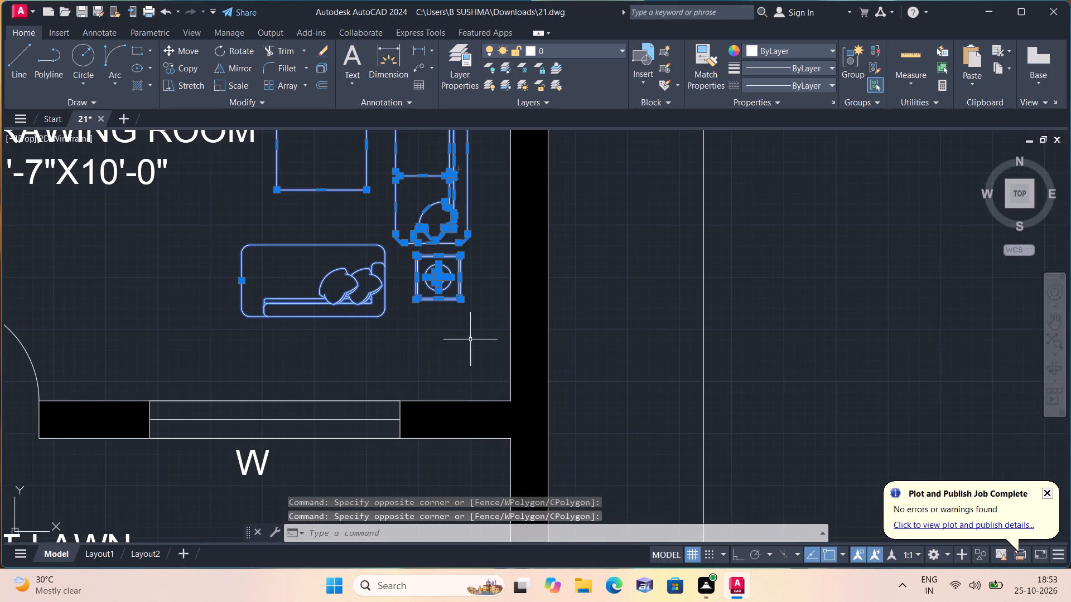
click(470, 339)
click(233, 189)
scroll(301, 188, down, 1)
middle_drag(304, 205, 317, 284)
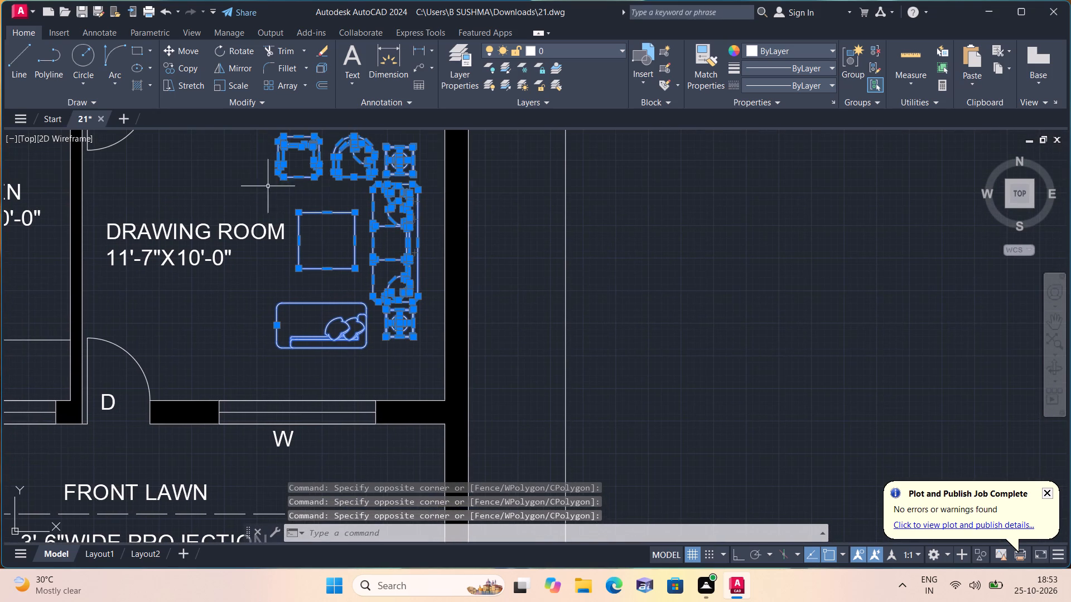
click(236, 84)
click(330, 241)
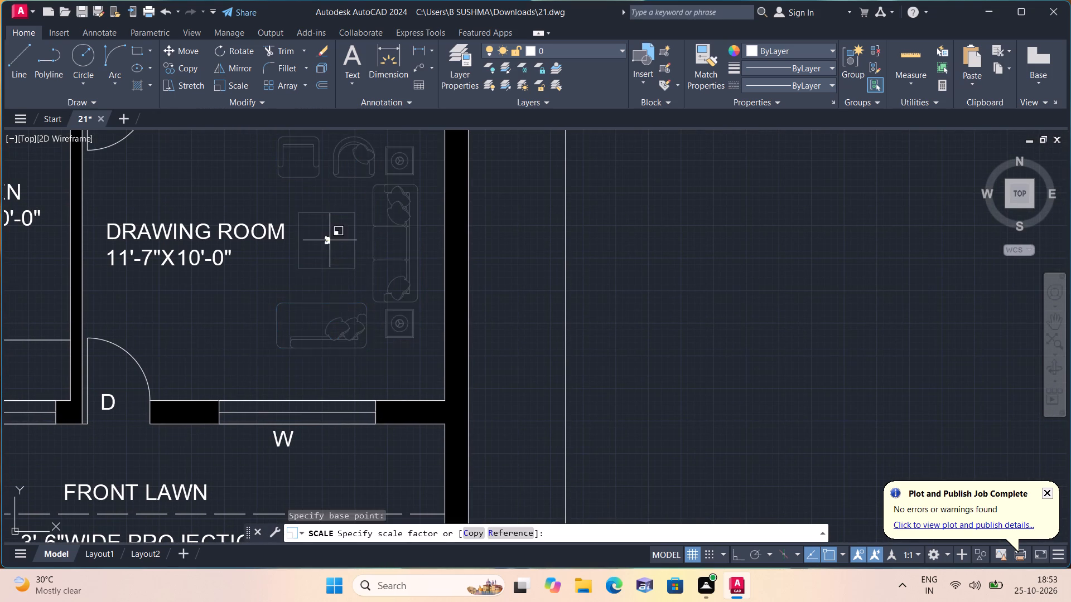
middle_drag(334, 254, 354, 299)
scroll(334, 259, down, 1)
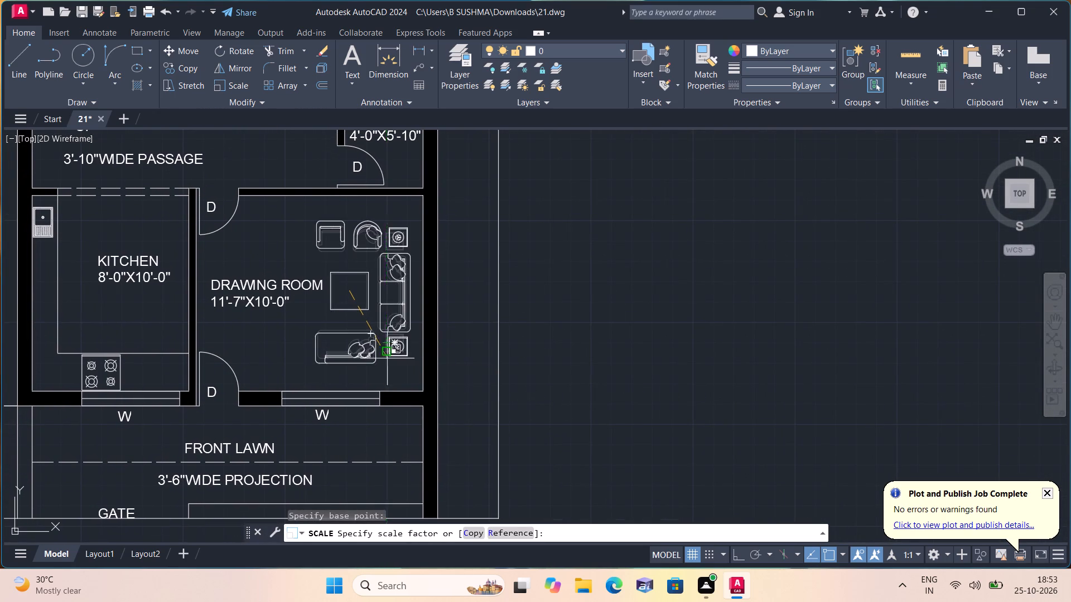
click(390, 364)
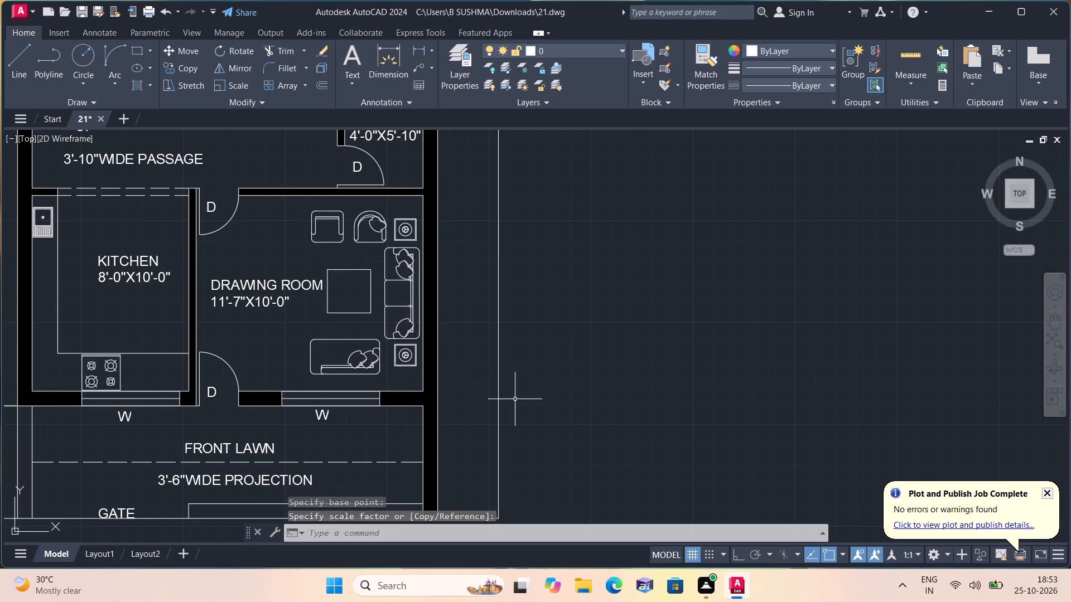